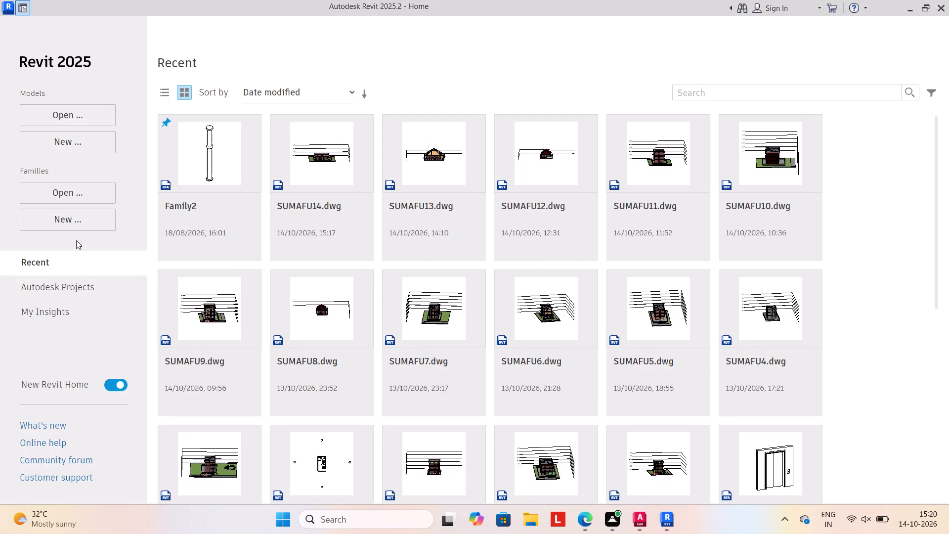
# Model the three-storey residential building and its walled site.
# Create a new project from the default template in the English-Imperial template folder.
pyautogui.click(67, 139)
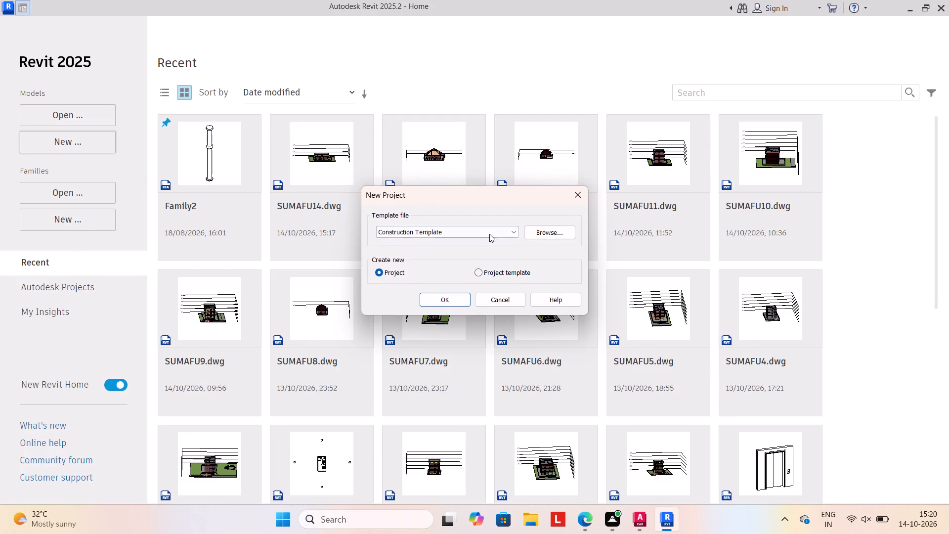
pyautogui.click(546, 233)
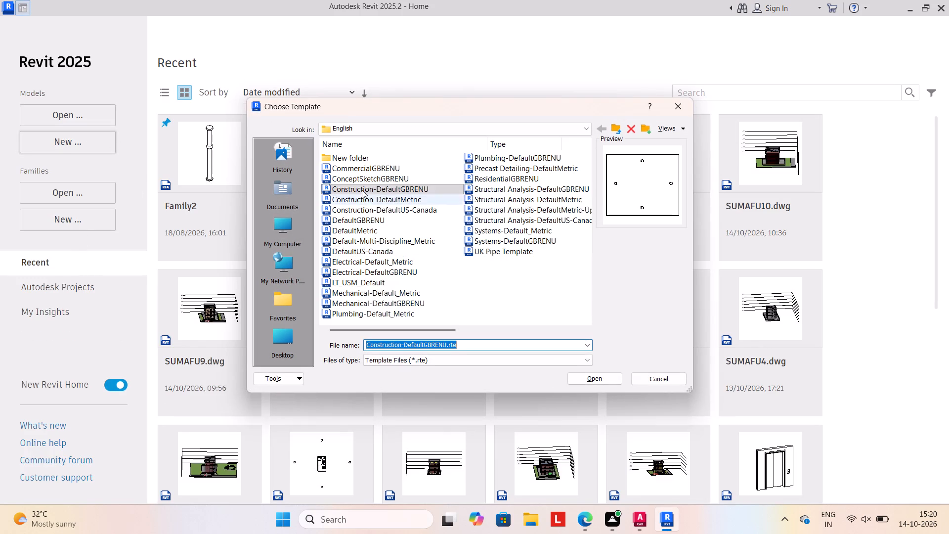
pyautogui.click(614, 126)
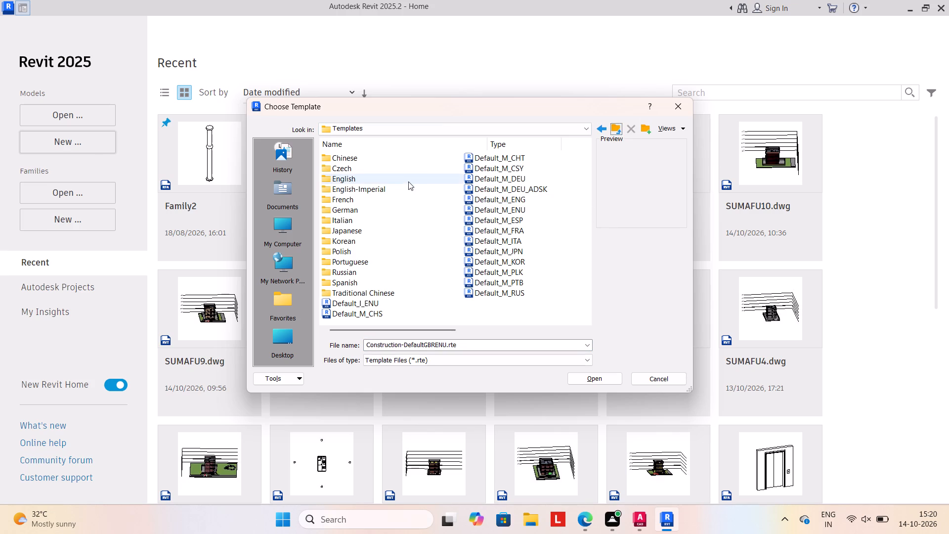
pyautogui.doubleClick(407, 192)
pyautogui.doubleClick(396, 181)
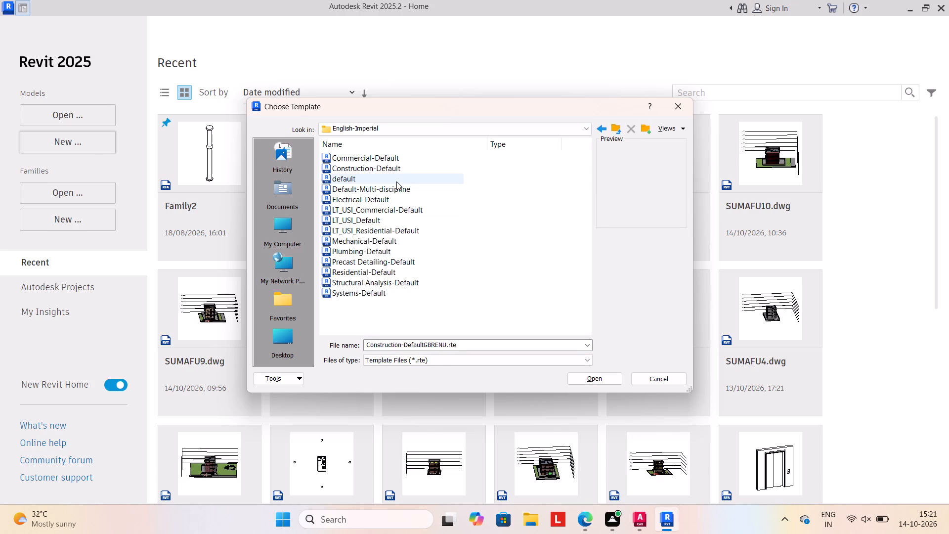
pyautogui.click(451, 302)
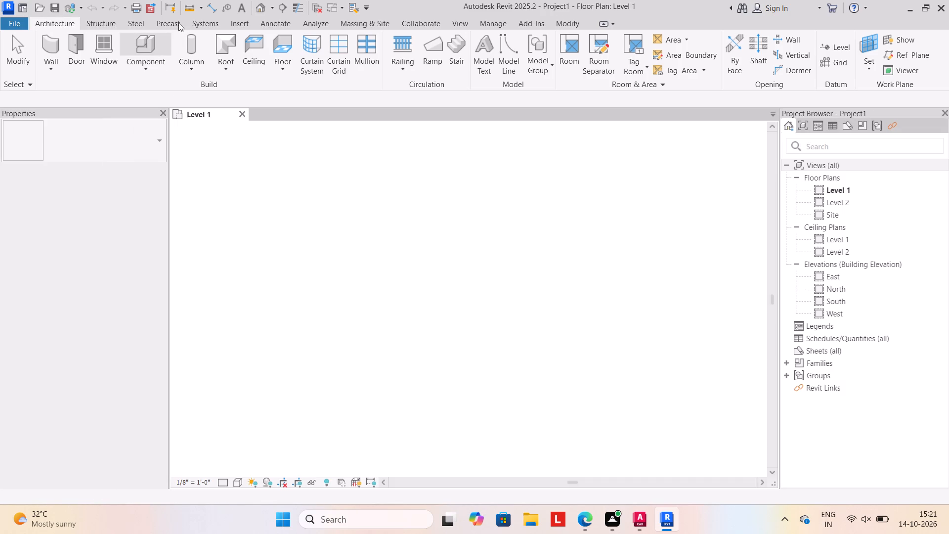
# Link the CAD drawing SUMAFU15.dwg from the desktop into Level 1, positioned Auto - Center to Center.
pyautogui.click(241, 25)
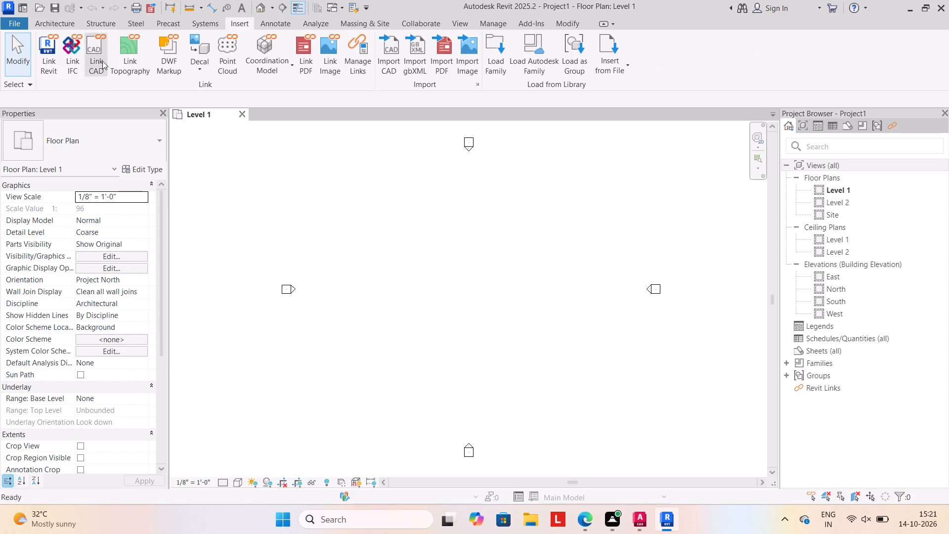
pyautogui.click(101, 57)
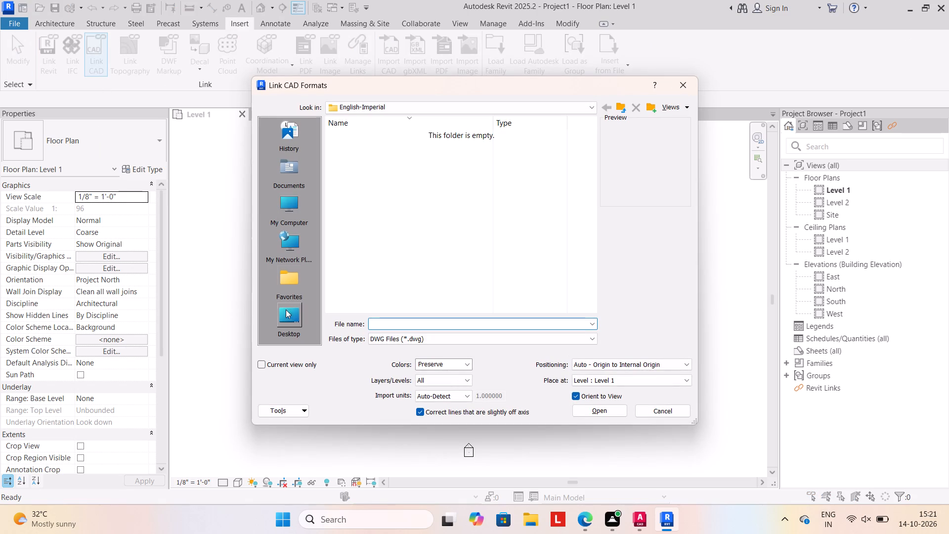
pyautogui.click(289, 316)
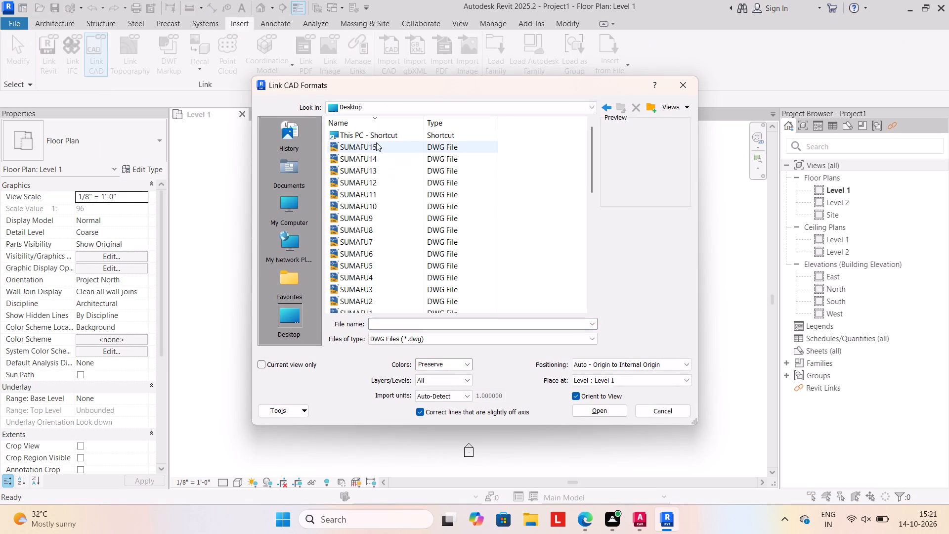
pyautogui.click(376, 144)
pyautogui.click(689, 363)
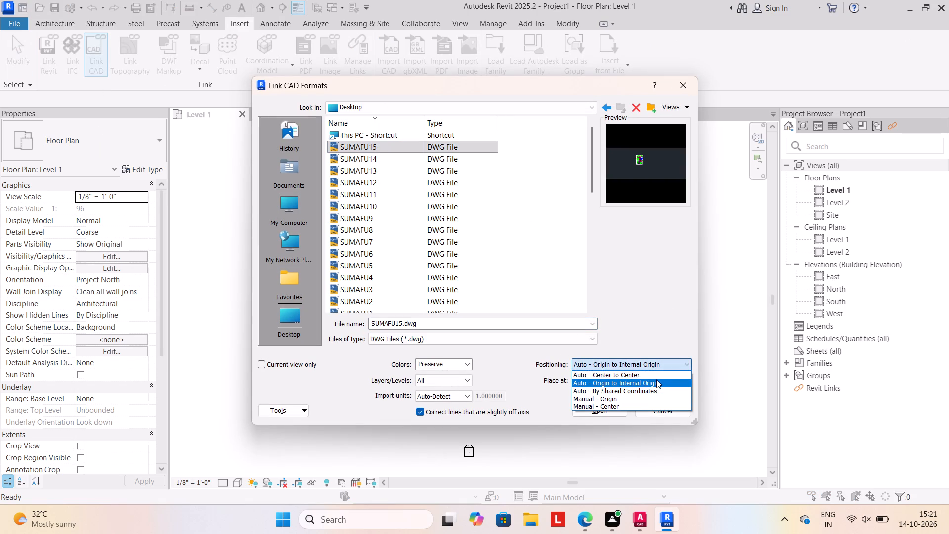
pyautogui.click(657, 375)
pyautogui.click(613, 408)
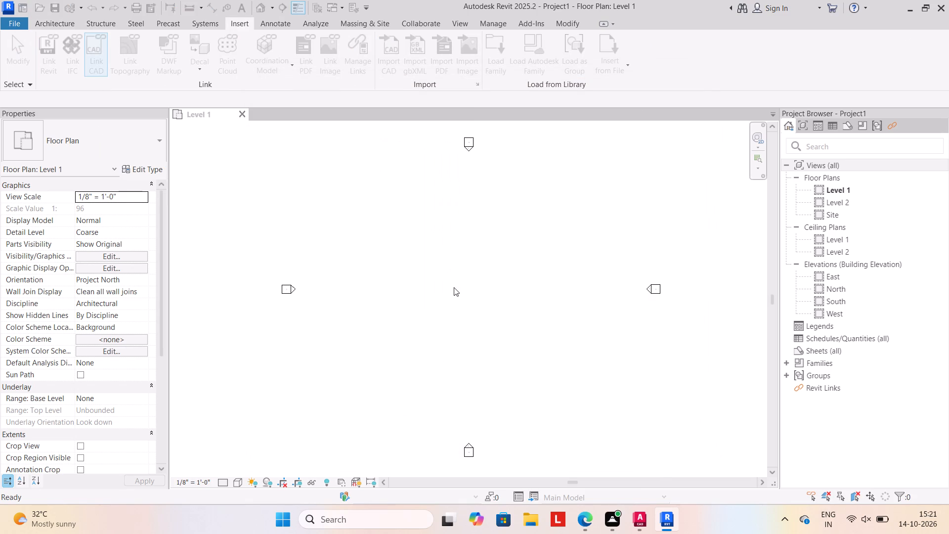
pyautogui.scroll(4, 495, 273)
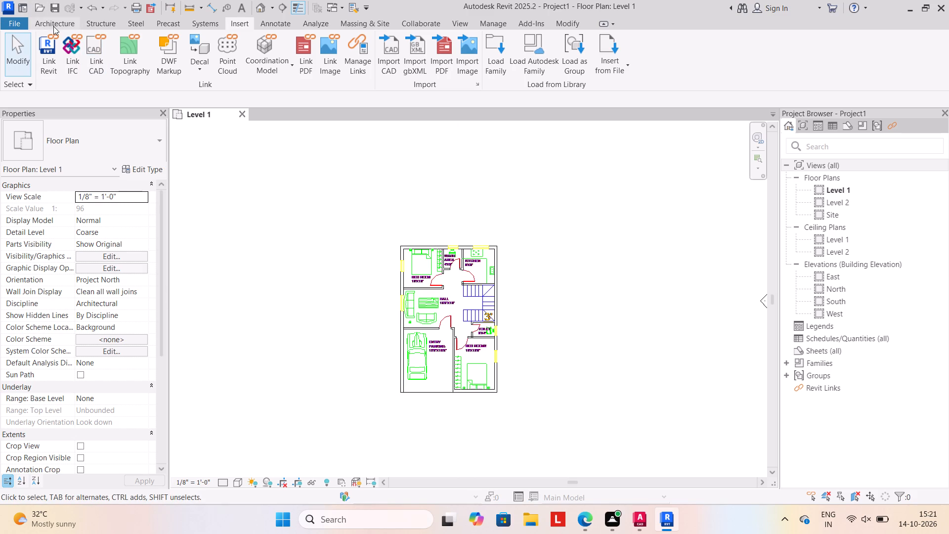
# Start an architectural wall and duplicate the Generic - 8" type as WALL9" with a 9" structure layer thickness.
pyautogui.click(50, 22)
pyautogui.click(51, 74)
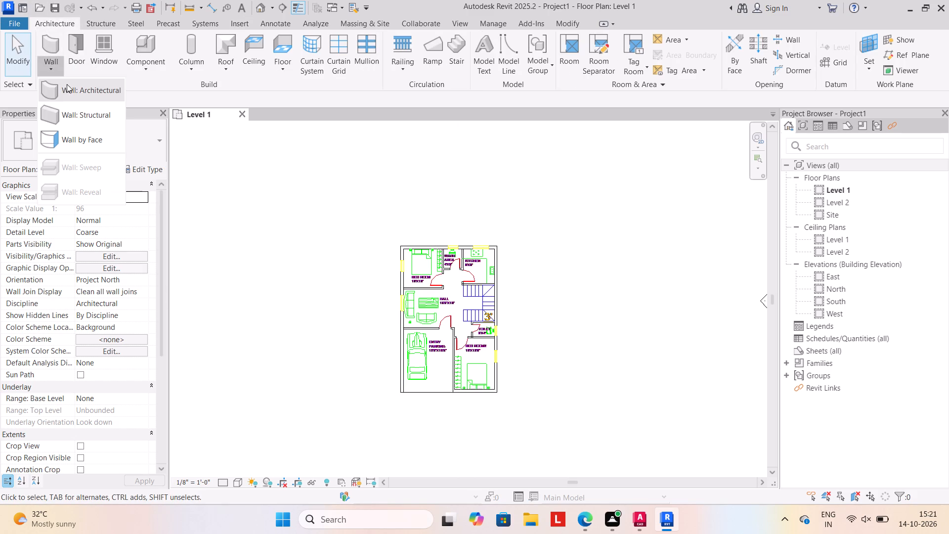
pyautogui.click(81, 91)
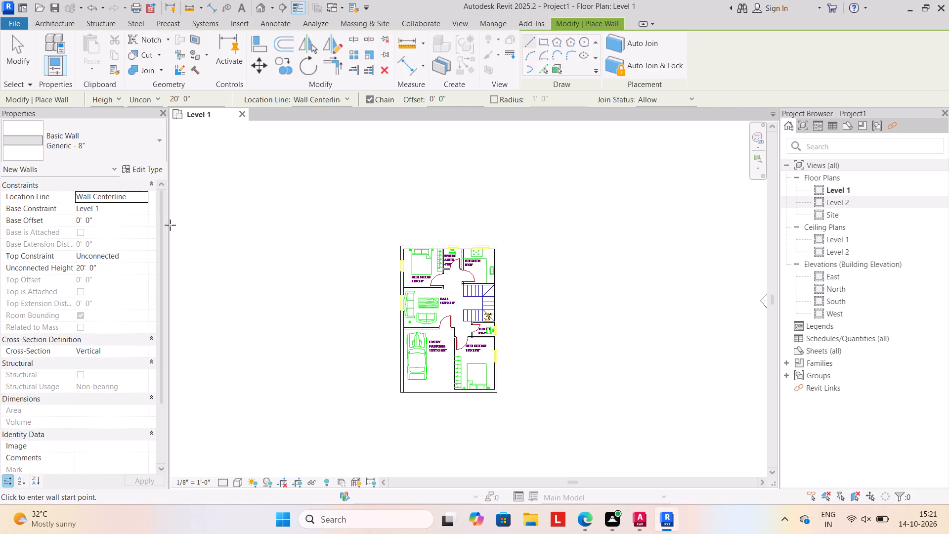
pyautogui.click(150, 170)
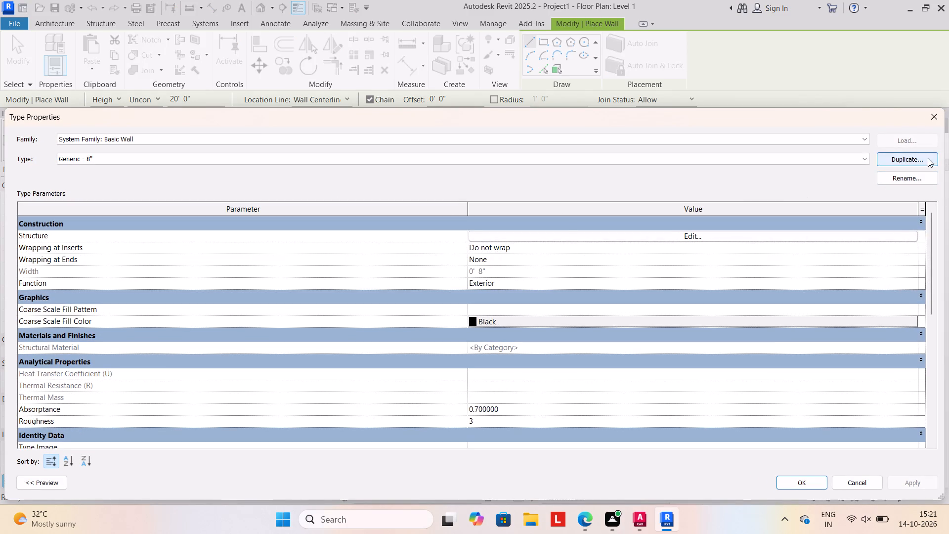
pyautogui.click(928, 158)
pyautogui.write('WALL')
pyautogui.write('9"')
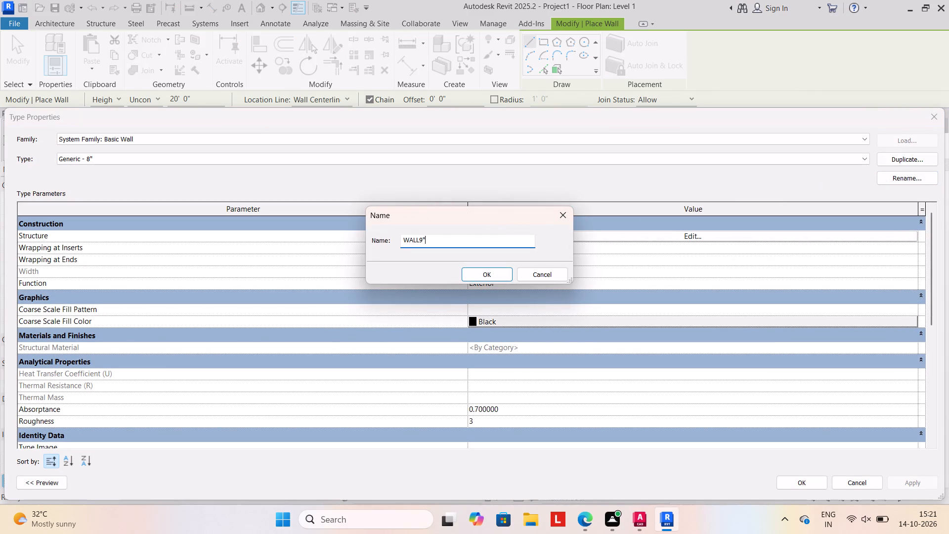
pyautogui.click(499, 277)
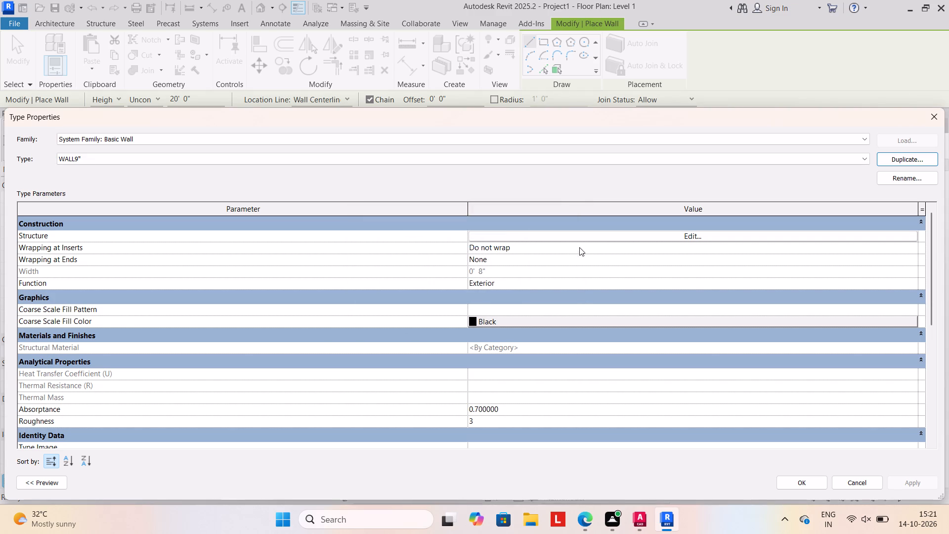
pyautogui.click(586, 237)
pyautogui.click(466, 239)
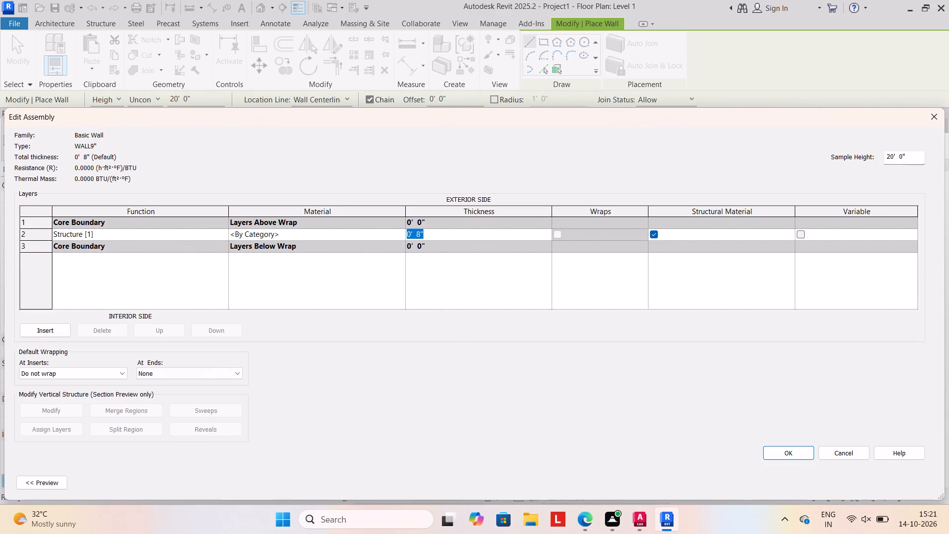
pyautogui.write('9"')
pyautogui.click(796, 445)
pyautogui.click(916, 483)
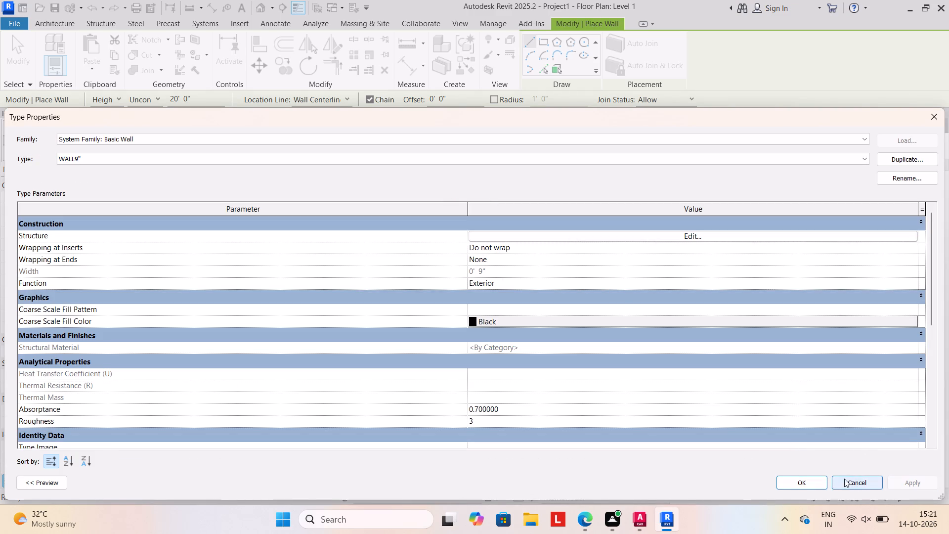
pyautogui.click(813, 482)
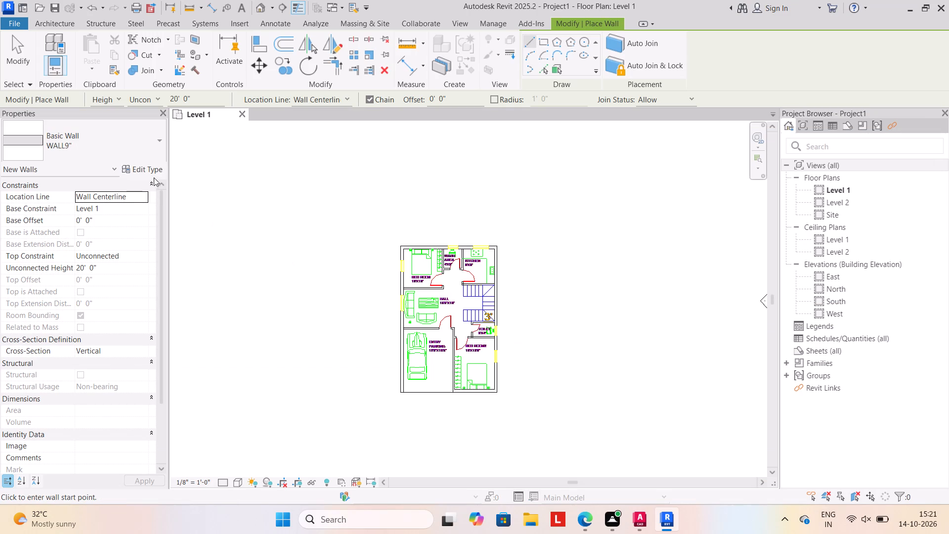
# Duplicate the WALL9" type as WALL4.5" and set its structure layer thickness to 4.5".
pyautogui.click(147, 168)
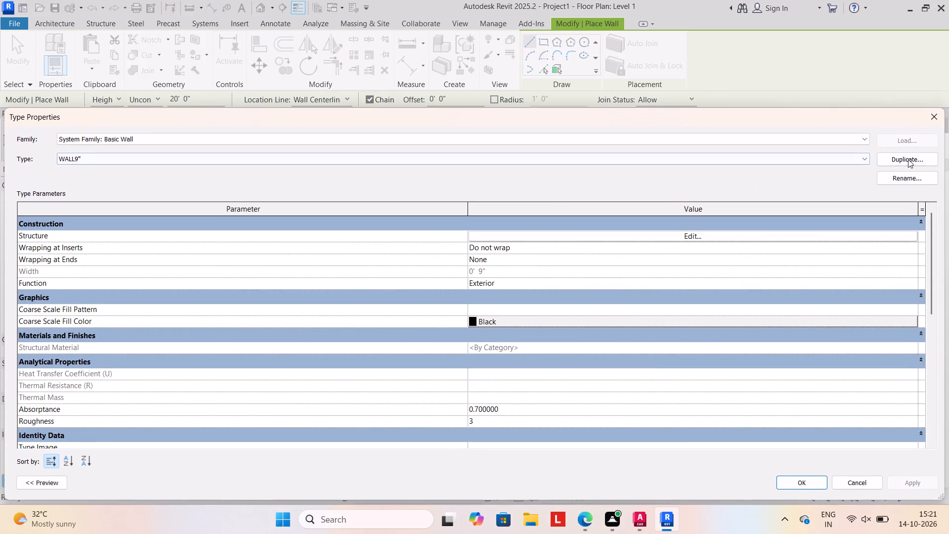
pyautogui.click(909, 161)
pyautogui.write('WALL4.5"')
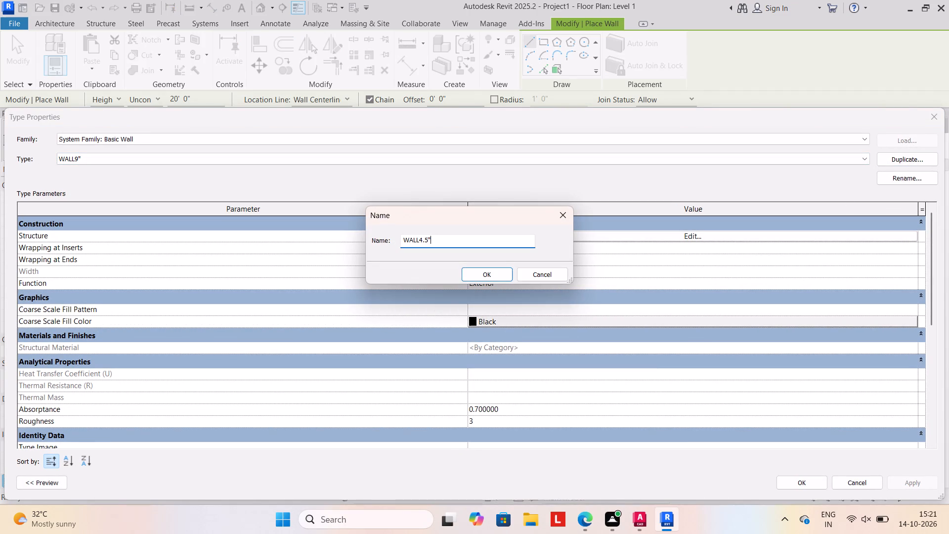
pyautogui.click(481, 272)
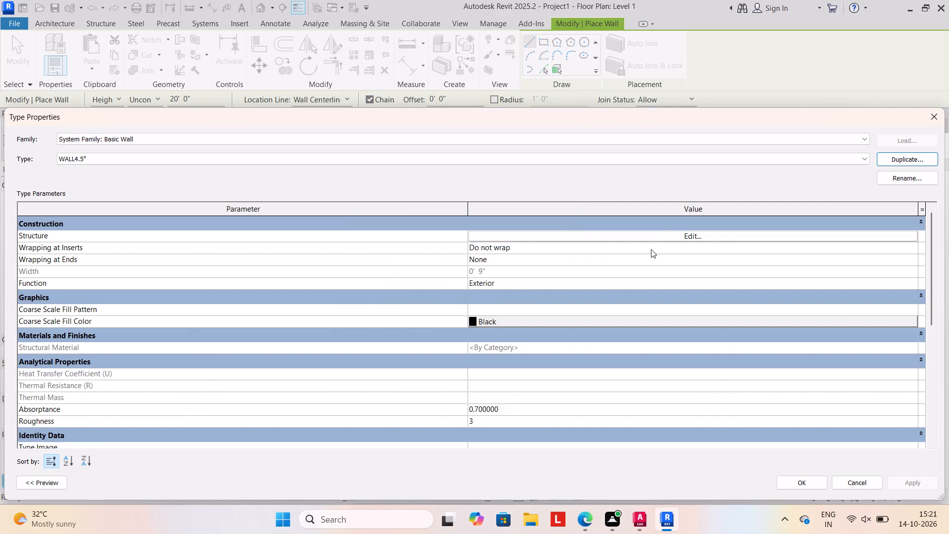
pyautogui.click(662, 234)
pyautogui.click(474, 234)
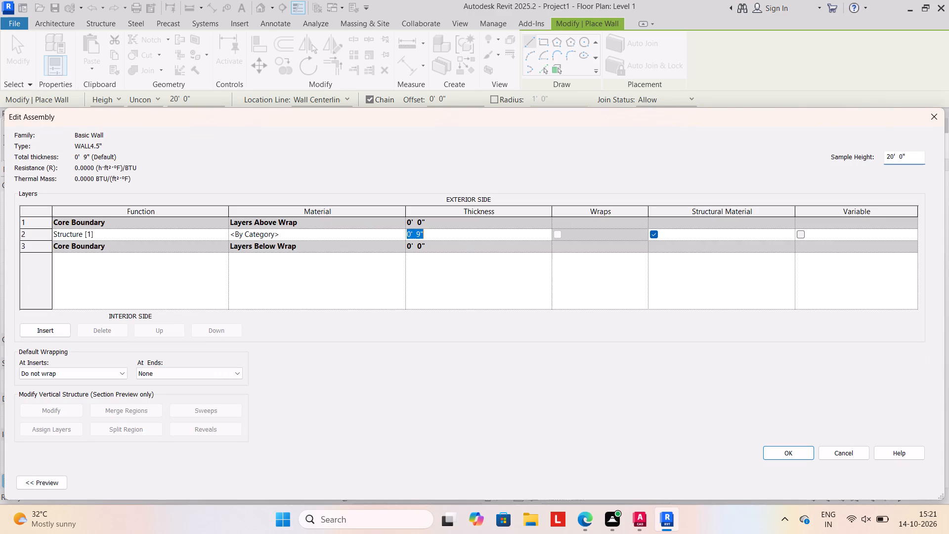
pyautogui.write('4.5"')
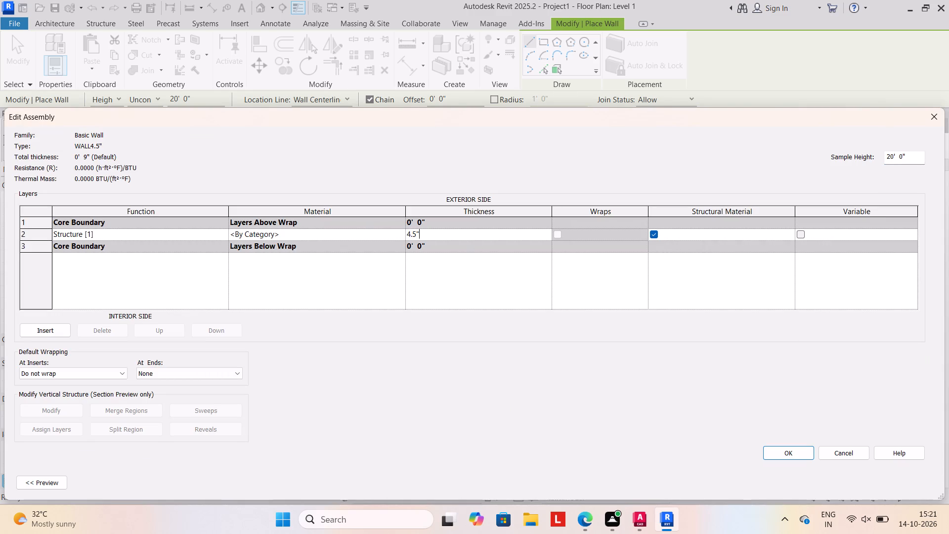
pyautogui.click(786, 448)
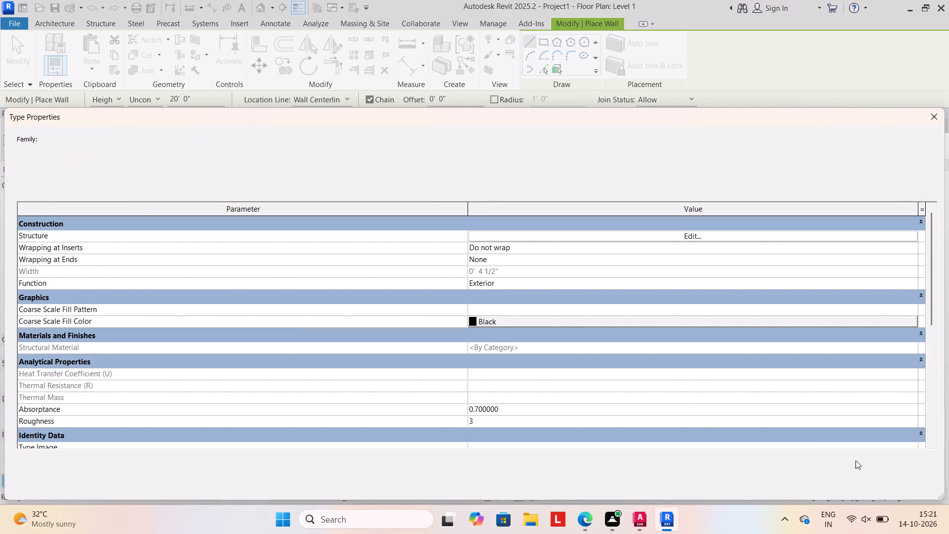
pyautogui.click(918, 483)
pyautogui.click(807, 480)
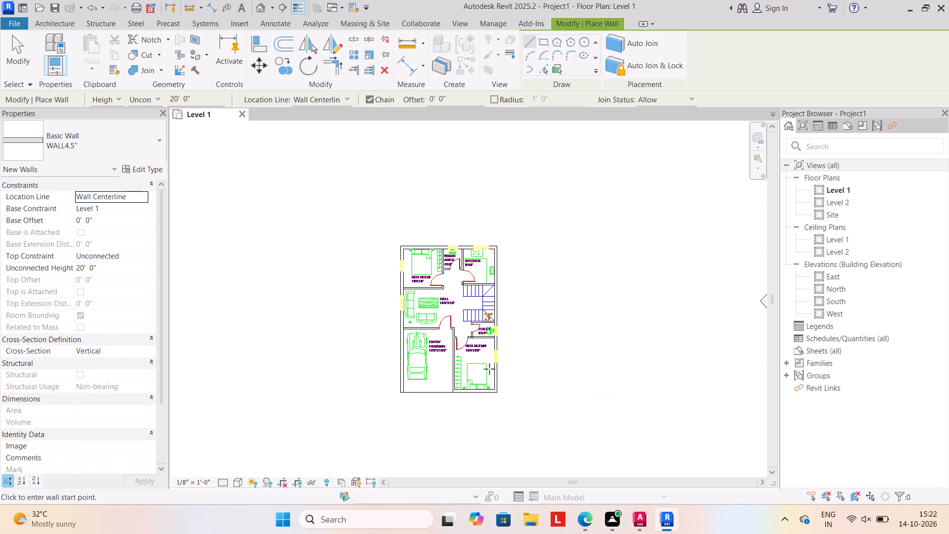
# Set the new walls' location line to Finish Face: Interior and their unconnected height to 10'.
pyautogui.click(141, 201)
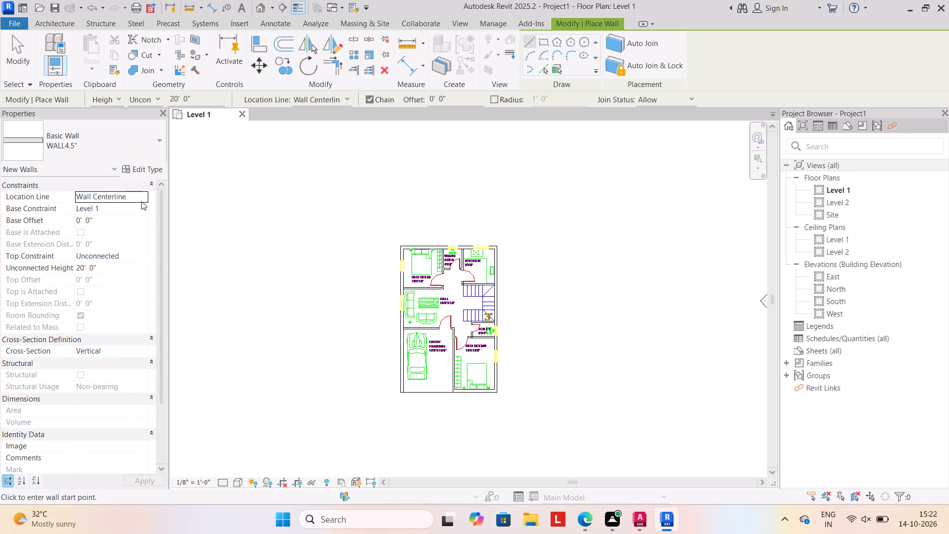
pyautogui.click(142, 196)
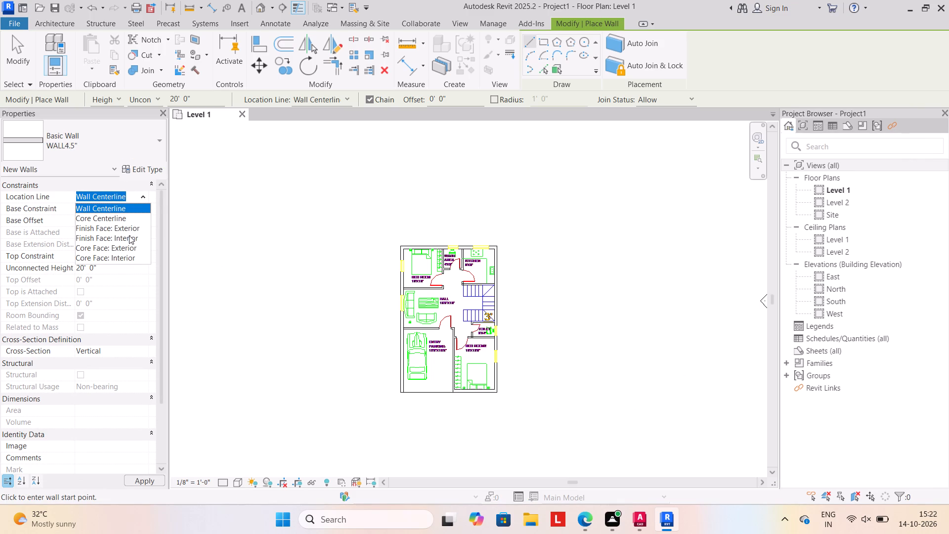
pyautogui.click(128, 238)
pyautogui.moveTo(107, 267); pyautogui.dragTo(113, 267)
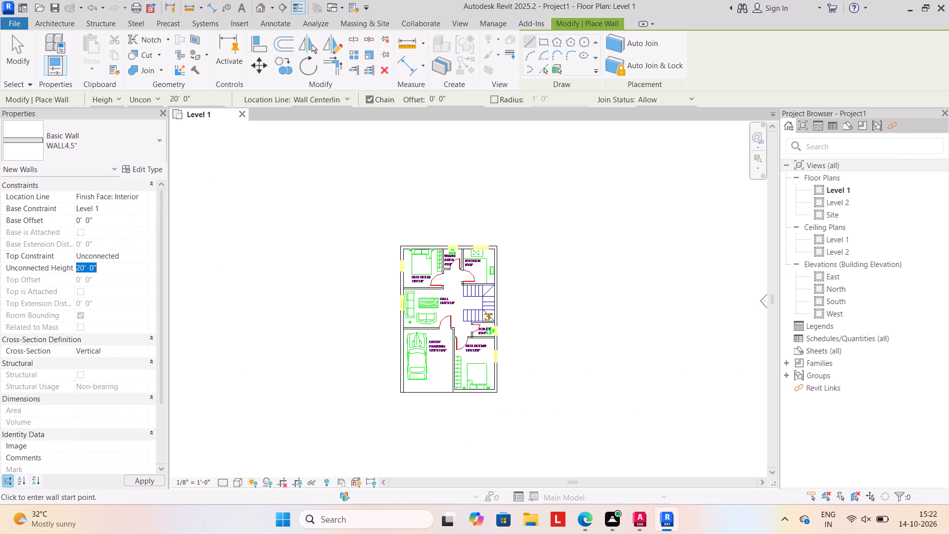
pyautogui.write("10'")
pyautogui.press('Return')
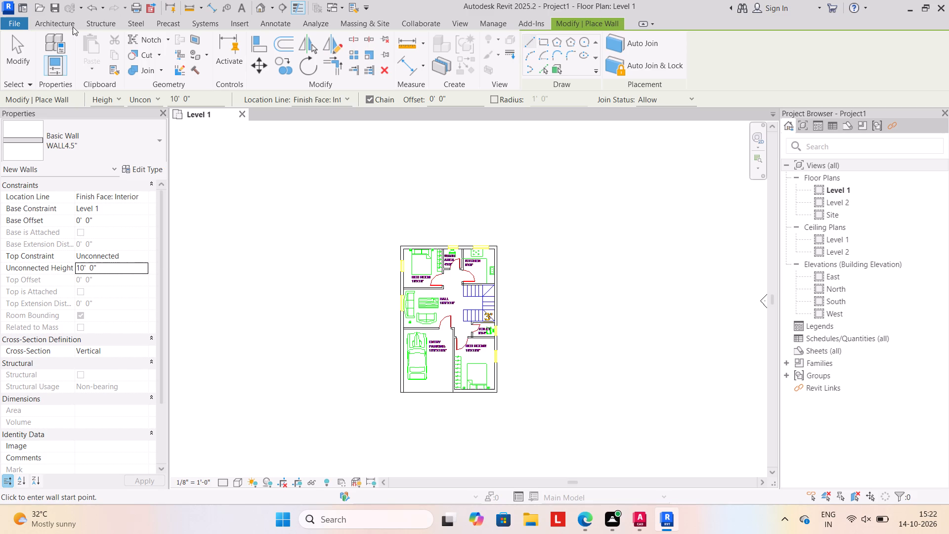
# Using the WALL9" type, trace the plan's outer north and east walls and the south wall up to the parking partition.
pyautogui.click(156, 137)
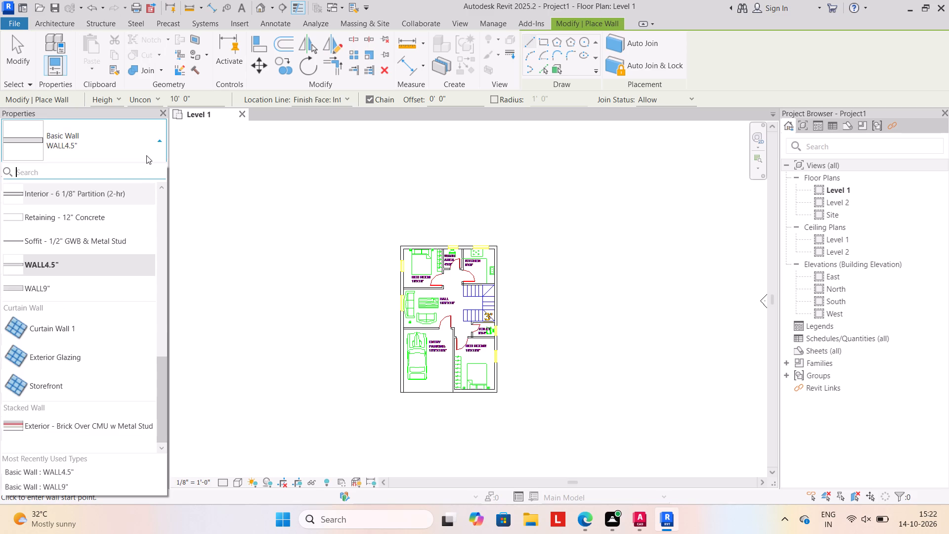
pyautogui.click(74, 485)
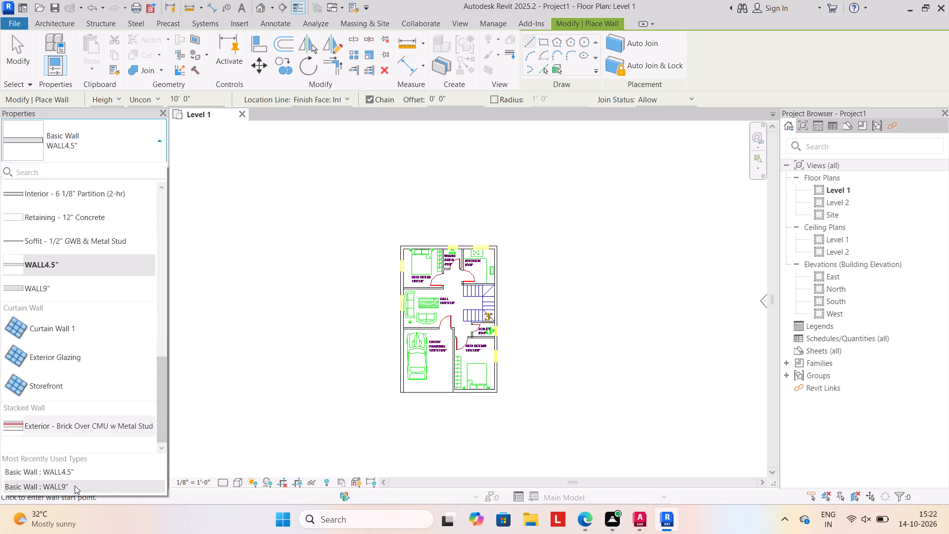
pyautogui.scroll(2, 443, 380)
pyautogui.moveTo(456, 384); pyautogui.dragTo(447, 367, button='middle')
pyautogui.scroll(3, 401, 155)
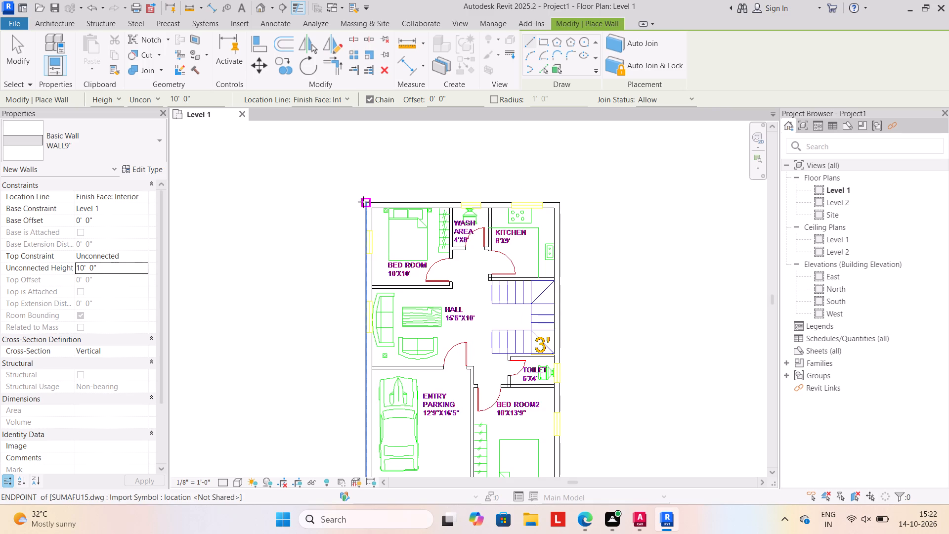
pyautogui.click(363, 202)
pyautogui.press('space')
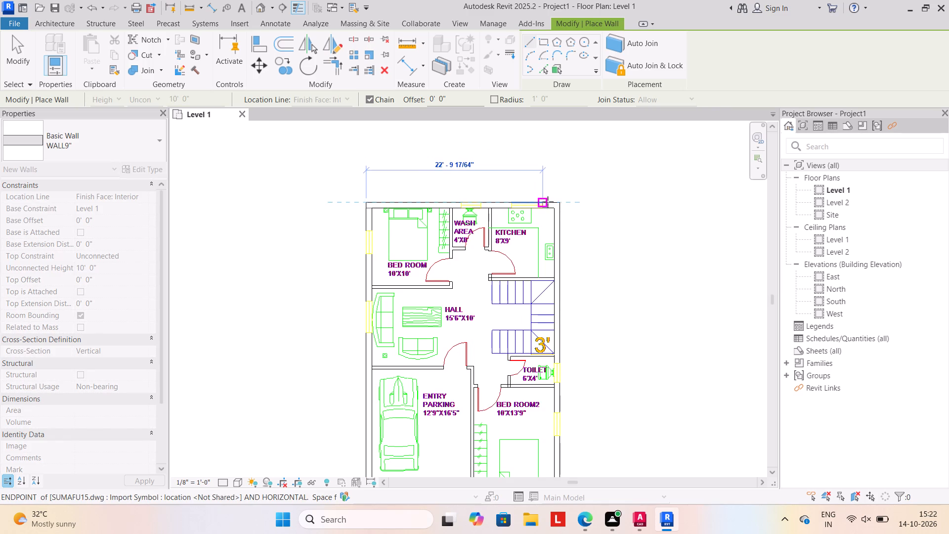
pyautogui.moveTo(560, 204); pyautogui.dragTo(558, 209)
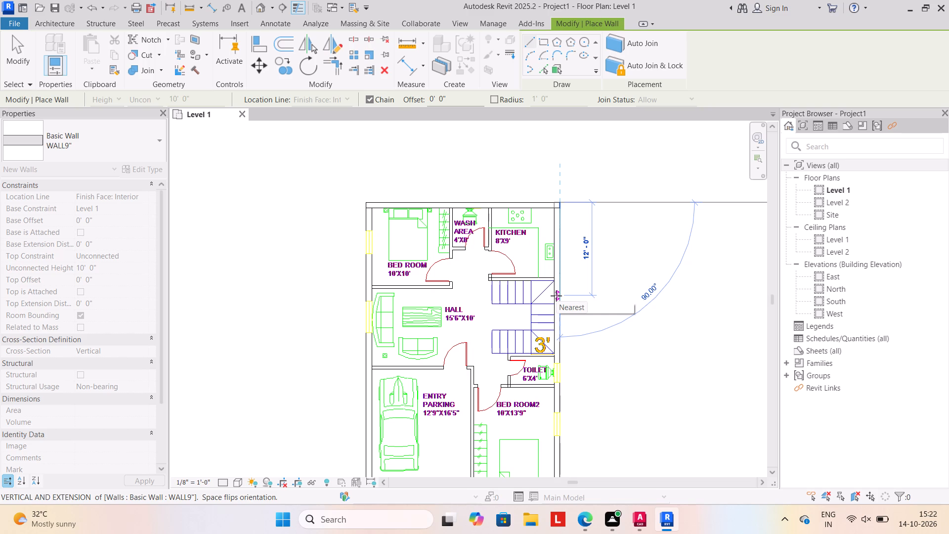
pyautogui.scroll(-1, 568, 404)
pyautogui.moveTo(565, 406); pyautogui.dragTo(553, 345, button='middle')
pyautogui.scroll(2, 544, 427)
pyautogui.click(544, 424)
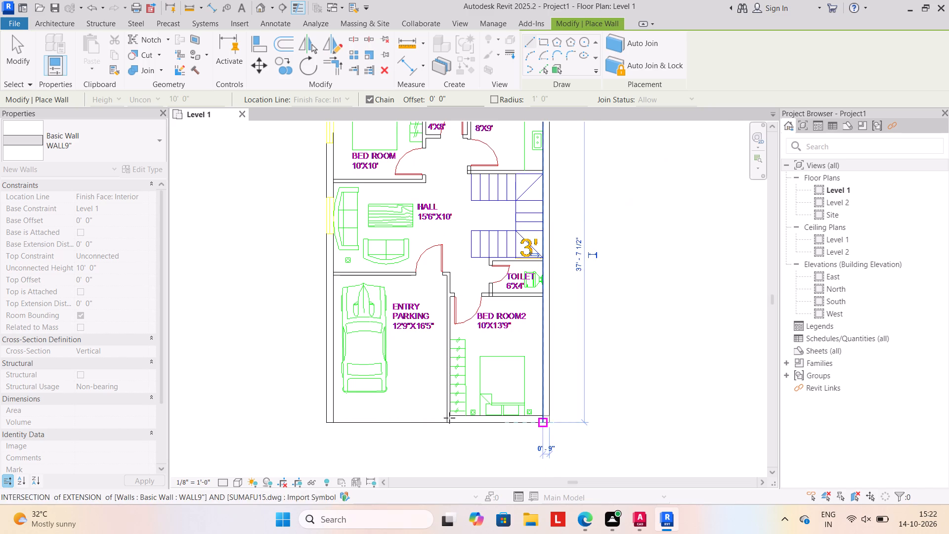
pyautogui.click(450, 426)
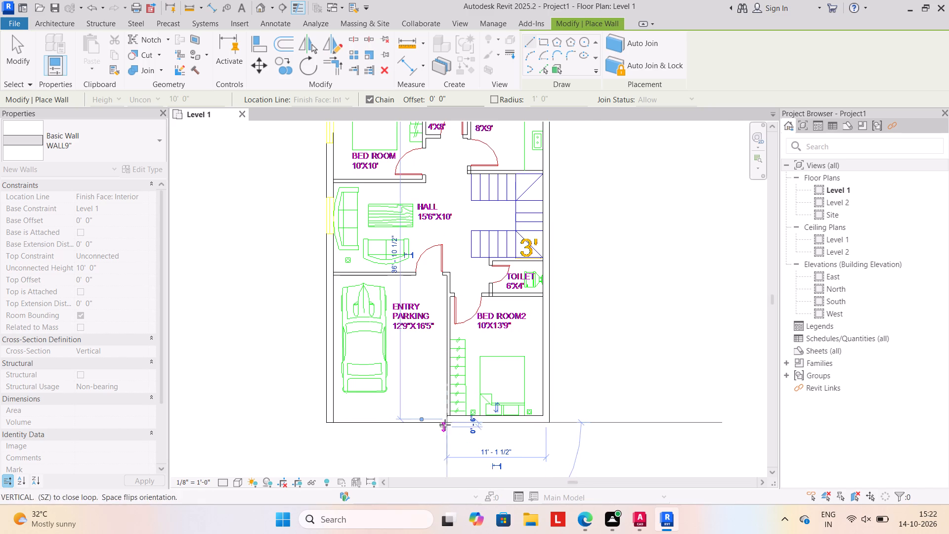
pyautogui.press('Escape')
# Trace the outer west wall, about 37'-7 1/2" long, from the north wall to the plan's southwest corner.
pyautogui.scroll(-1, 332, 401)
pyautogui.moveTo(332, 401); pyautogui.dragTo(349, 429, button='middle')
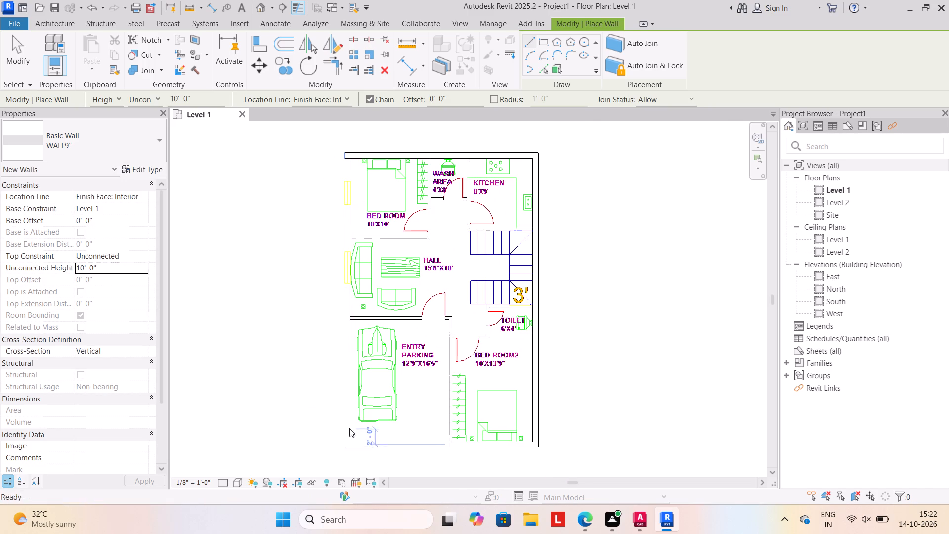
pyautogui.scroll(3, 357, 158)
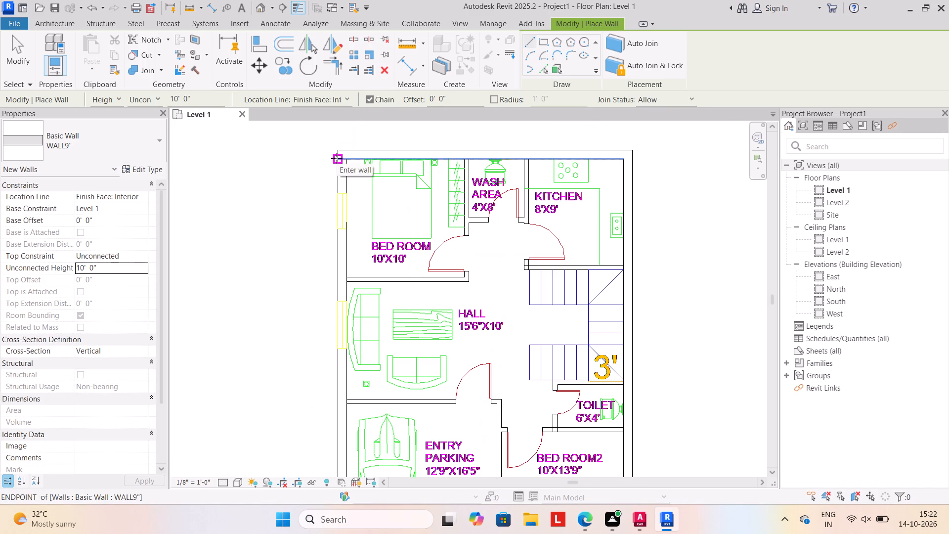
pyautogui.moveTo(337, 158); pyautogui.dragTo(335, 166)
pyautogui.scroll(-1, 345, 404)
pyautogui.moveTo(345, 404); pyautogui.dragTo(346, 329, button='middle')
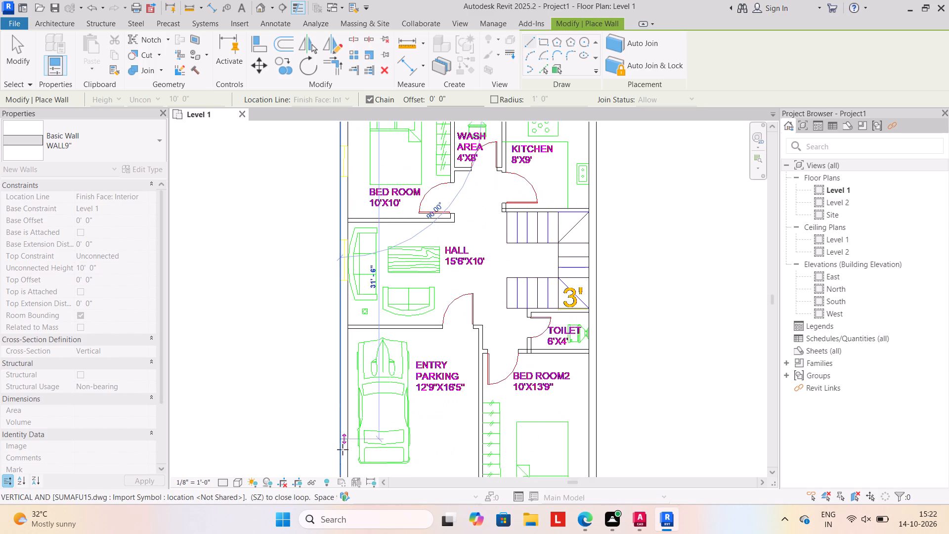
pyautogui.scroll(-1, 343, 448)
pyautogui.moveTo(343, 445); pyautogui.dragTo(345, 334, button='middle')
pyautogui.click(347, 381)
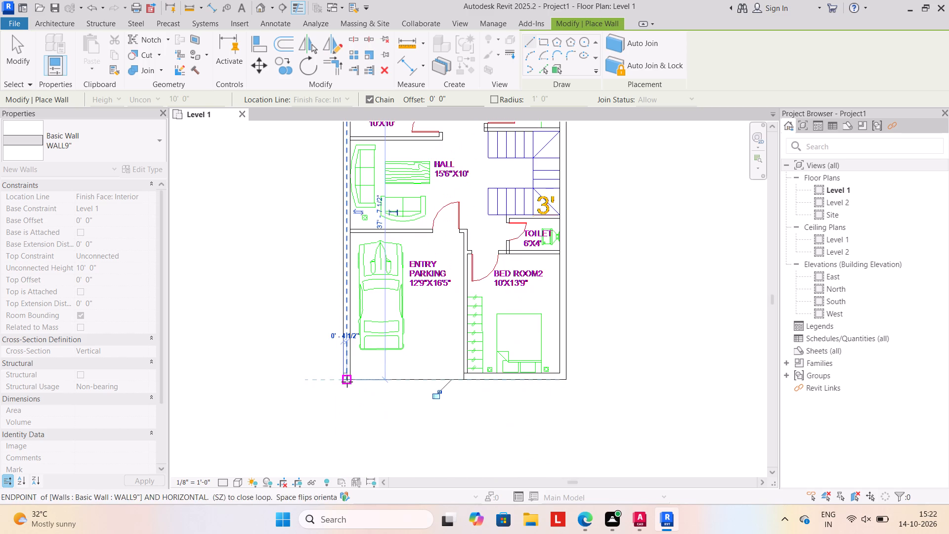
pyautogui.press('Escape')
# Switch to the WALL4.5" type and trace the south and east walls of the 10'x10' bed room up to the north wall.
pyautogui.scroll(-5, 296, 407)
pyautogui.moveTo(297, 382); pyautogui.dragTo(377, 376, button='middle')
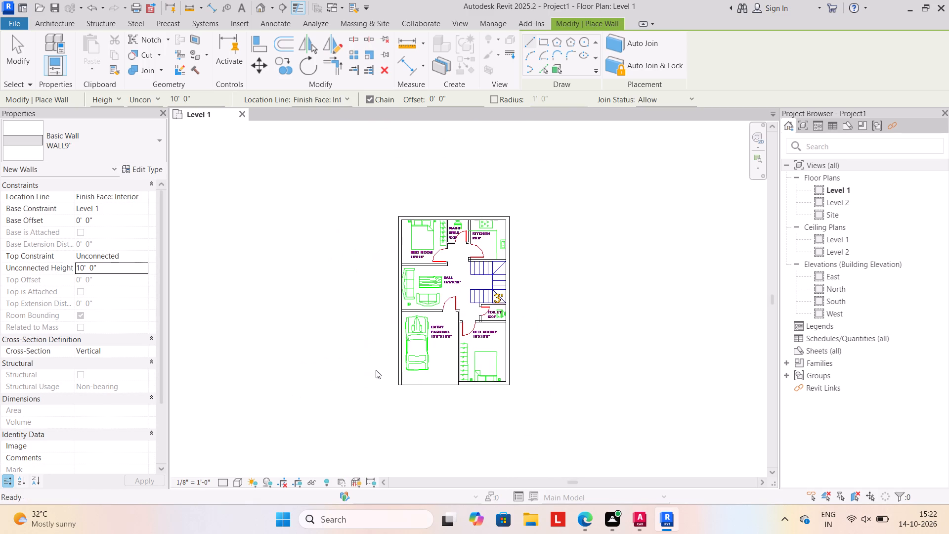
pyautogui.click(162, 139)
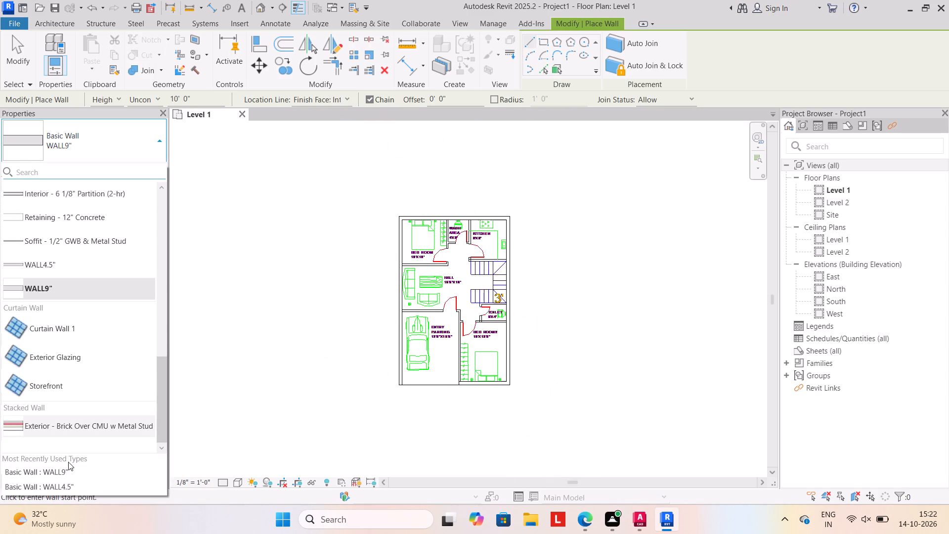
pyautogui.click(73, 486)
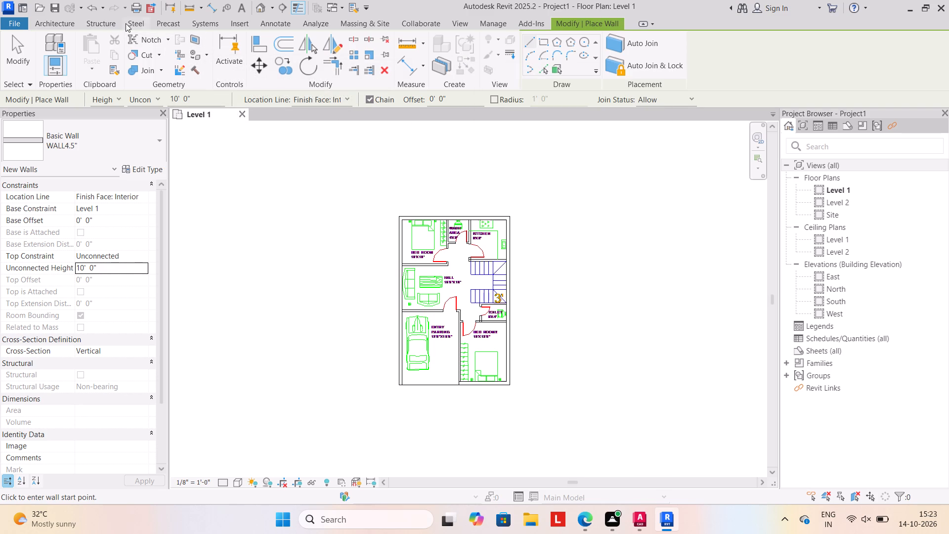
pyautogui.scroll(3, 431, 270)
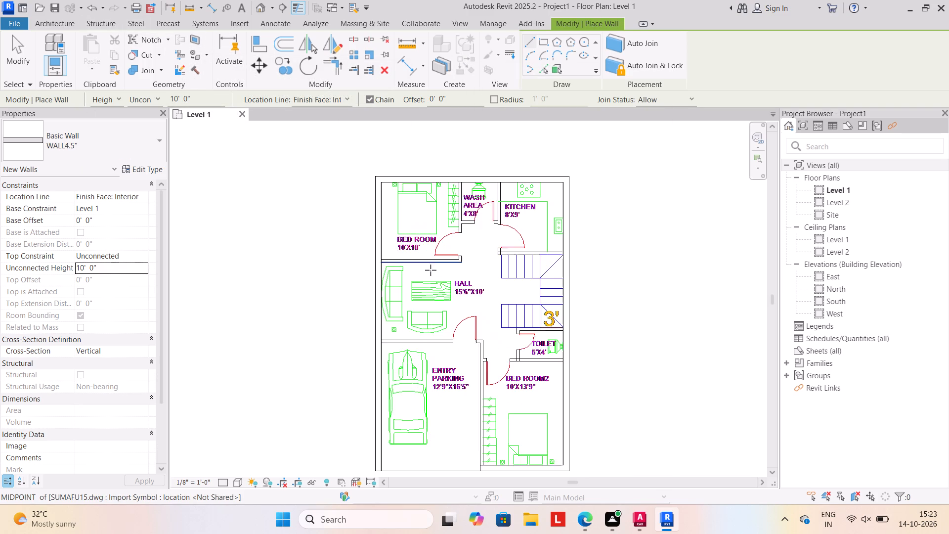
pyautogui.scroll(5, 431, 270)
pyautogui.moveTo(340, 259); pyautogui.dragTo(352, 260)
pyautogui.click(483, 256)
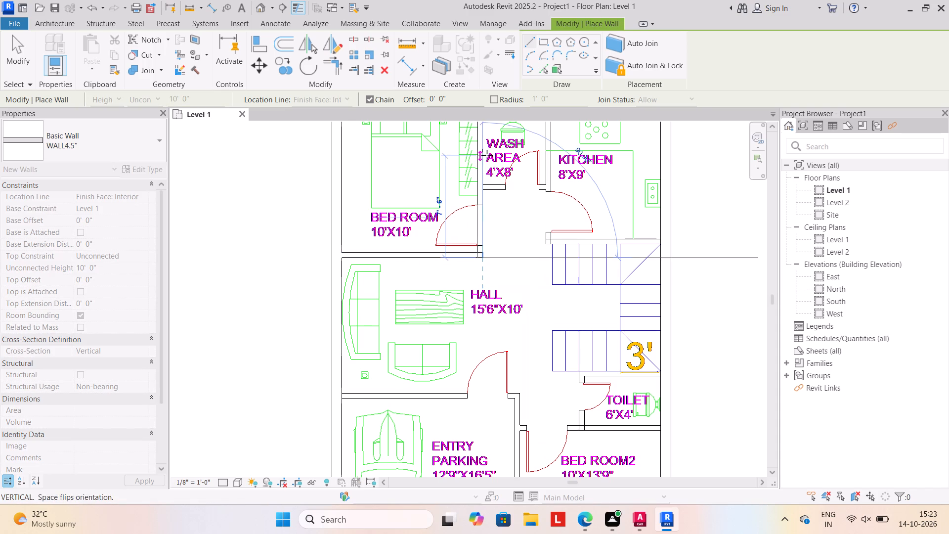
pyautogui.scroll(-1, 487, 154)
pyautogui.moveTo(487, 154); pyautogui.dragTo(484, 249, button='middle')
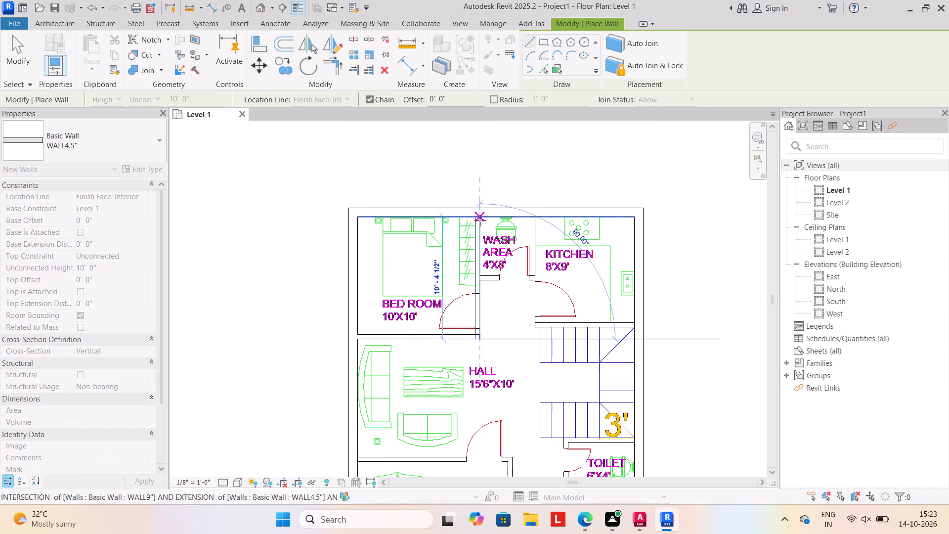
pyautogui.click(480, 221)
pyautogui.scroll(4, 497, 299)
pyautogui.press('Escape')
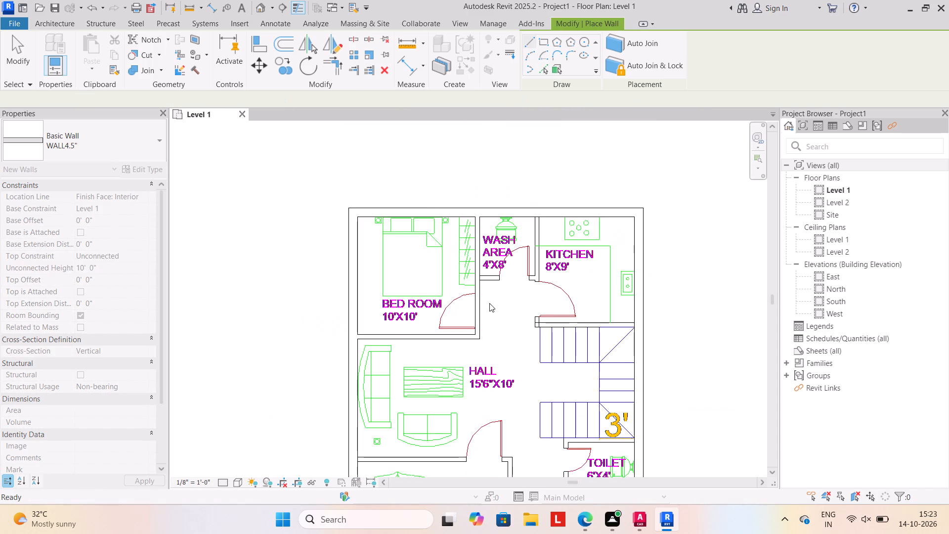
# Trace the wash area's south wall from the bed room wall to the kitchen wall line, across the door opening.
pyautogui.scroll(4, 489, 302)
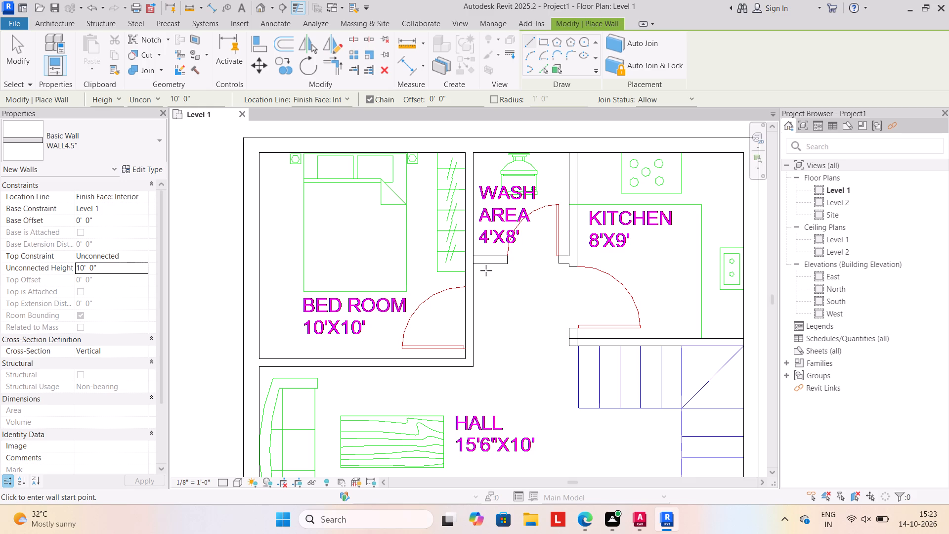
pyautogui.click(474, 266)
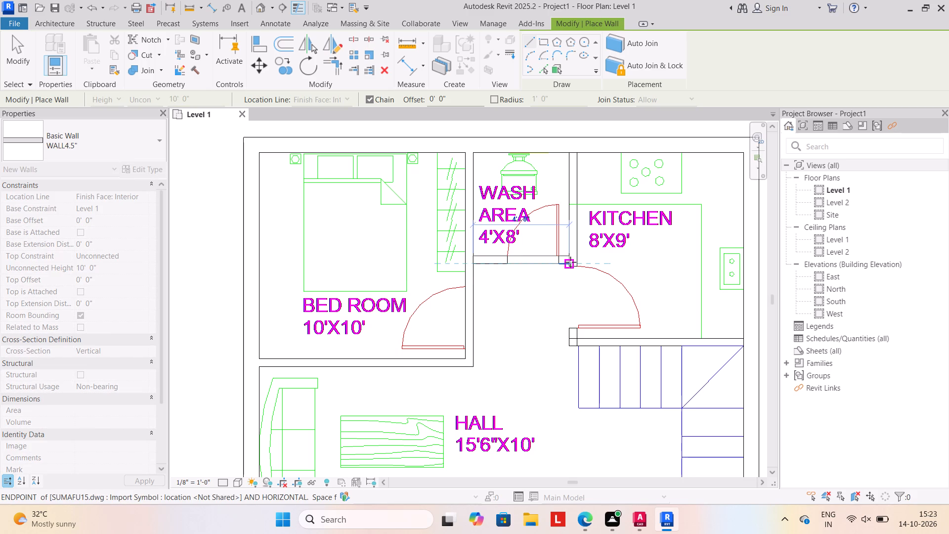
pyautogui.scroll(3, 565, 262)
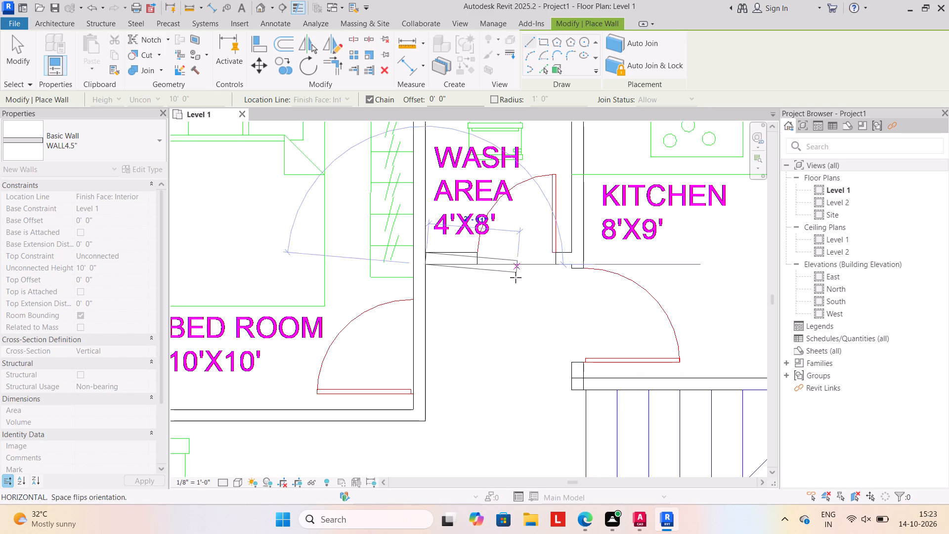
pyautogui.click(572, 266)
pyautogui.press('Escape')
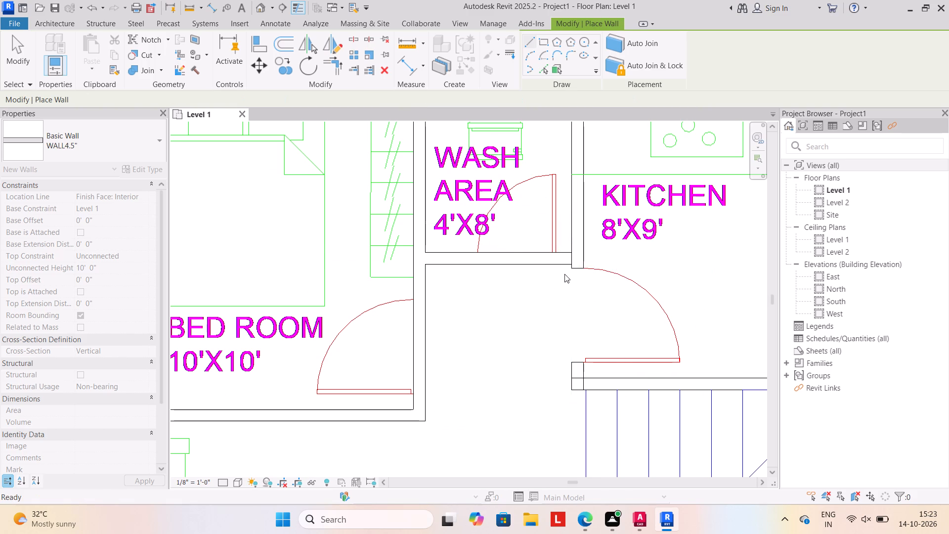
# Trace the kitchen's west wall down to the staircase and its south wall, about 8'-5 1/2" long, to the outer east wall.
pyautogui.scroll(-3, 563, 274)
pyautogui.click(567, 158)
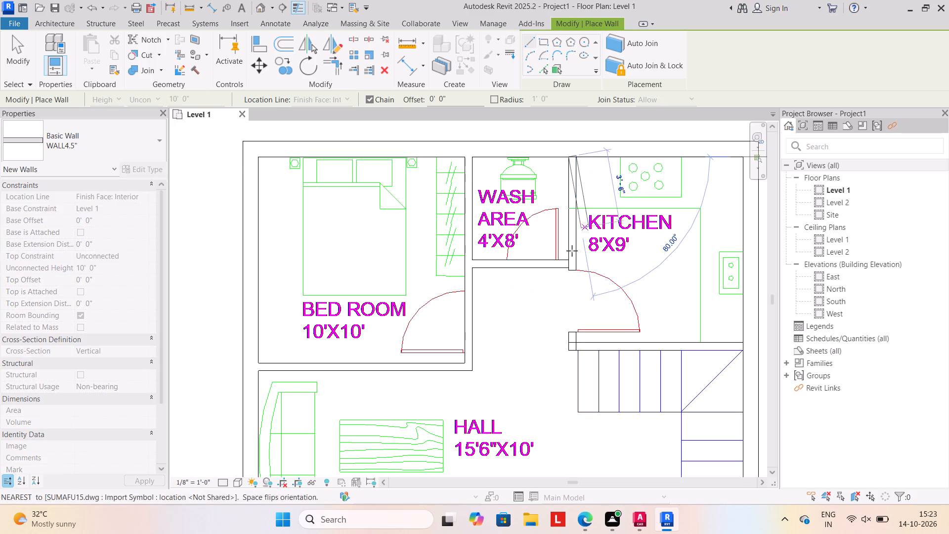
pyautogui.moveTo(571, 353); pyautogui.dragTo(606, 349)
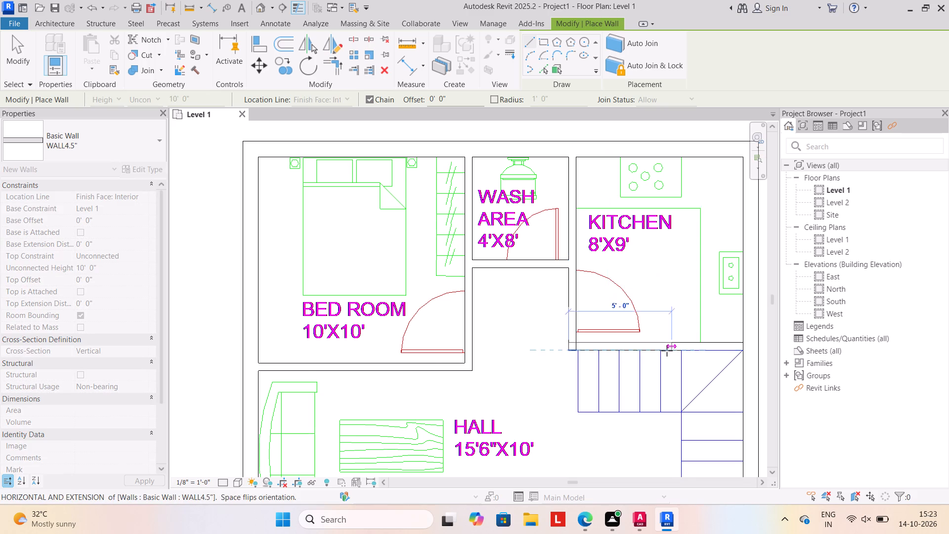
pyautogui.scroll(-1, 667, 350)
pyautogui.moveTo(673, 349); pyautogui.dragTo(561, 340, button='middle')
pyautogui.click(622, 342)
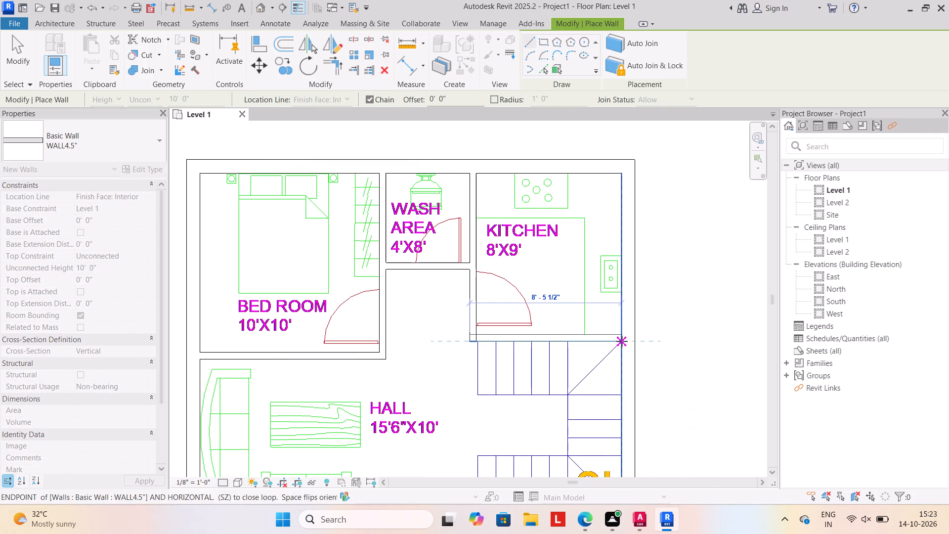
pyautogui.press('Escape')
# Trace the wall between the hall and entry parking from the outer west wall to the corner past the entry door.
pyautogui.scroll(-6, 462, 358)
pyautogui.middleClick(449, 363)
pyautogui.moveTo(442, 371); pyautogui.dragTo(450, 259, button='middle')
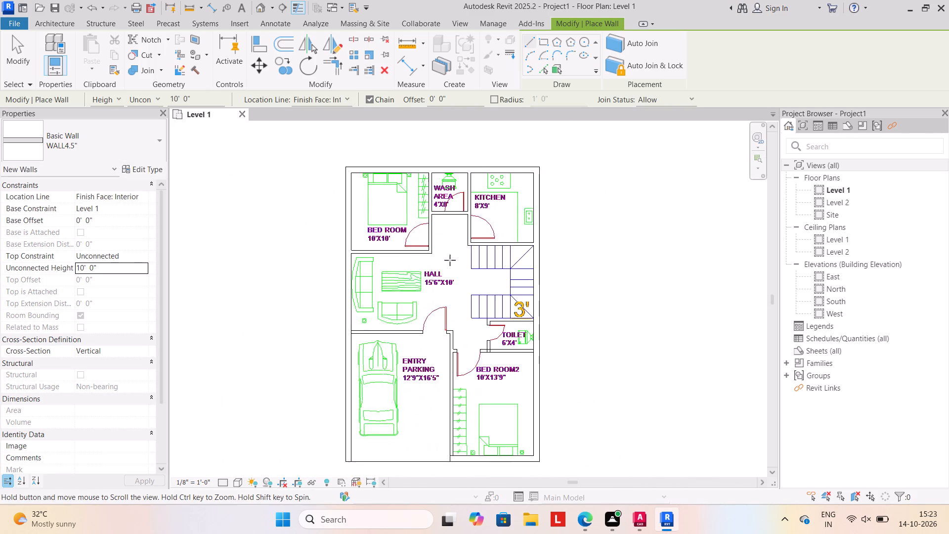
pyautogui.scroll(6, 362, 346)
pyautogui.click(345, 308)
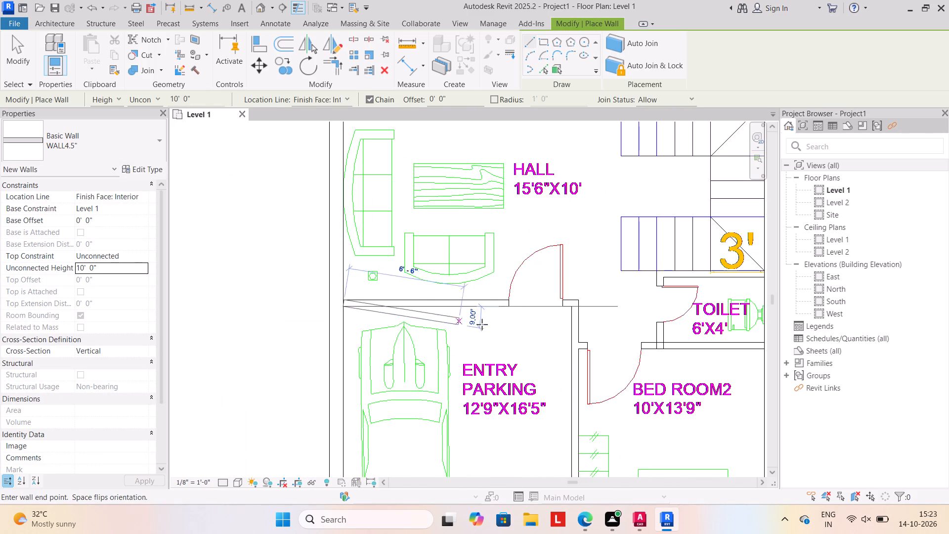
pyautogui.click(578, 307)
pyautogui.press('Escape')
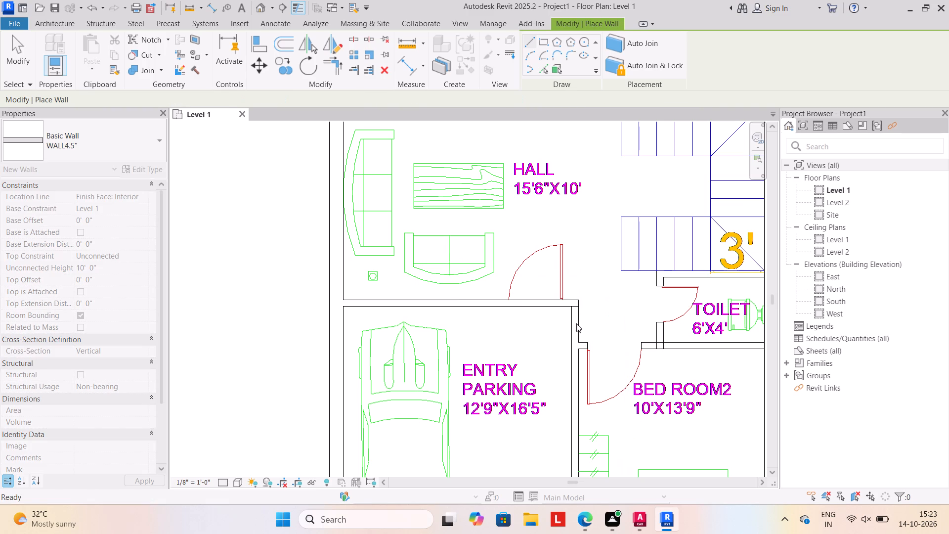
# Trace the wall between entry parking and bed room 2 down to the south wall, flipped so its thickness lies on the parking side.
pyautogui.moveTo(576, 323); pyautogui.dragTo(573, 276, button='middle')
pyautogui.moveTo(574, 260); pyautogui.dragTo(574, 266)
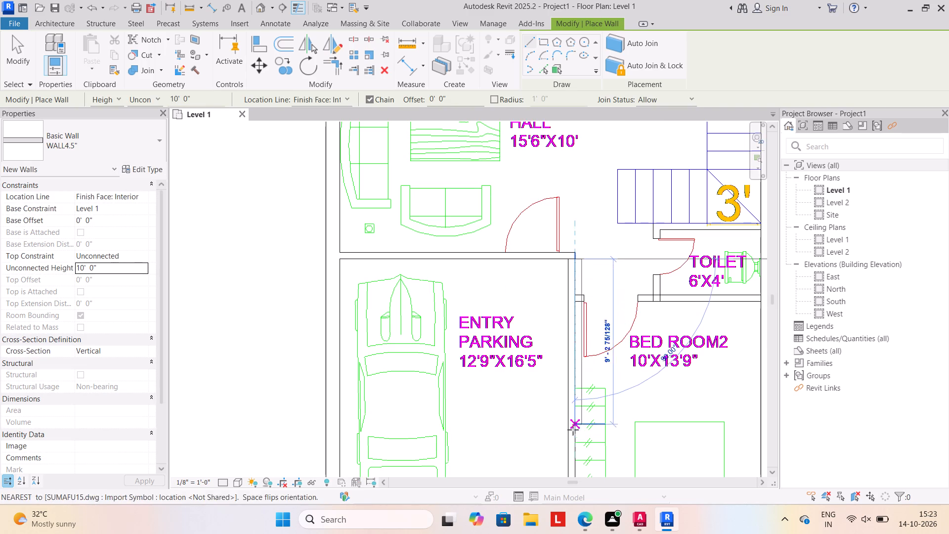
pyautogui.press('space')
pyautogui.scroll(-1, 572, 436)
pyautogui.moveTo(572, 431); pyautogui.dragTo(562, 311, button='middle')
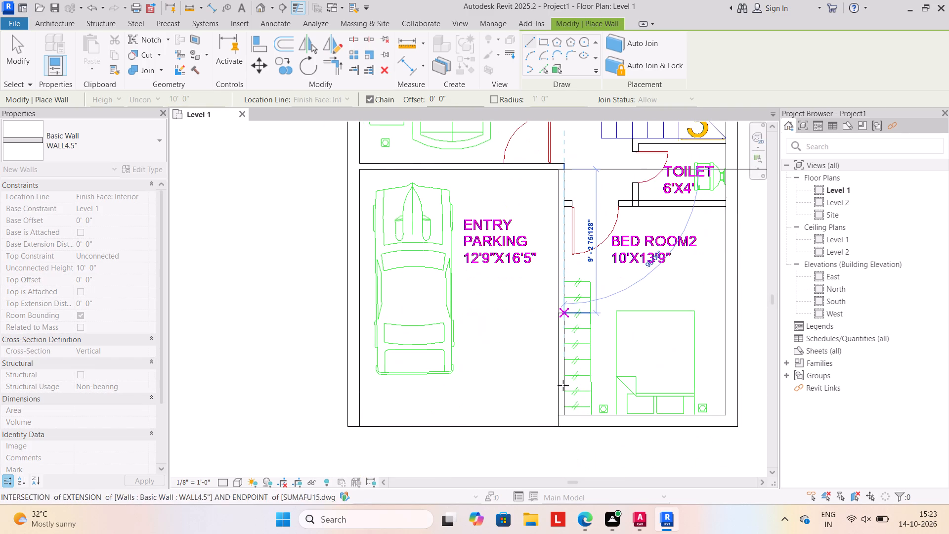
pyautogui.click(565, 409)
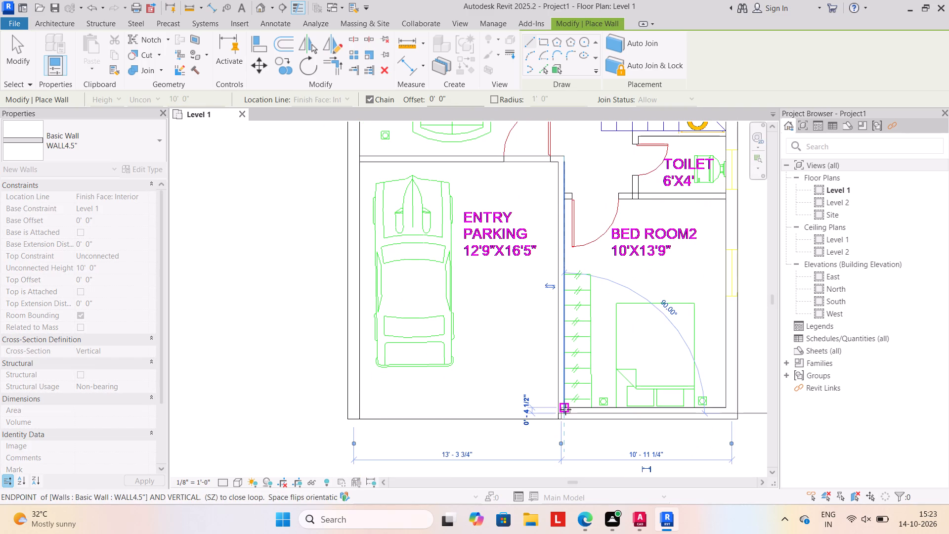
pyautogui.press('Escape')
# Trace bed room 2's north wall, about 10'-4 1/2" long, from the parking wall to the outer east wall across the door opening.
pyautogui.scroll(-3, 558, 374)
pyautogui.moveTo(547, 352); pyautogui.dragTo(534, 406, button='middle')
pyautogui.scroll(4, 563, 318)
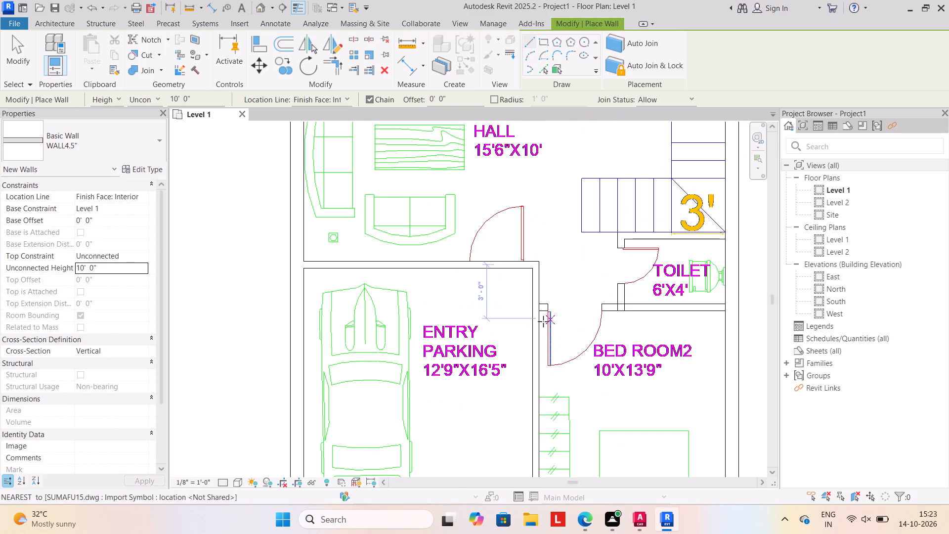
pyautogui.moveTo(544, 314); pyautogui.dragTo(561, 313)
pyautogui.press('Escape')
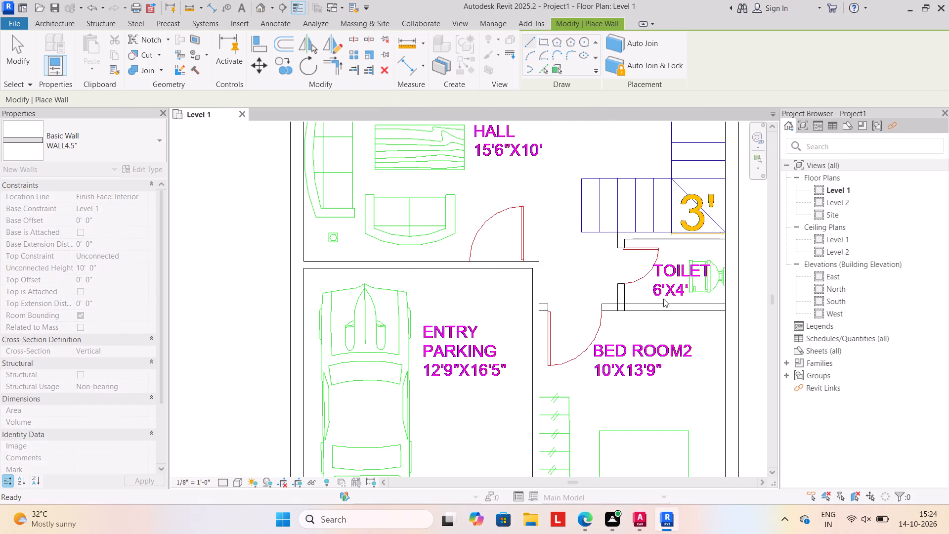
pyautogui.scroll(5, 557, 288)
pyautogui.click(524, 317)
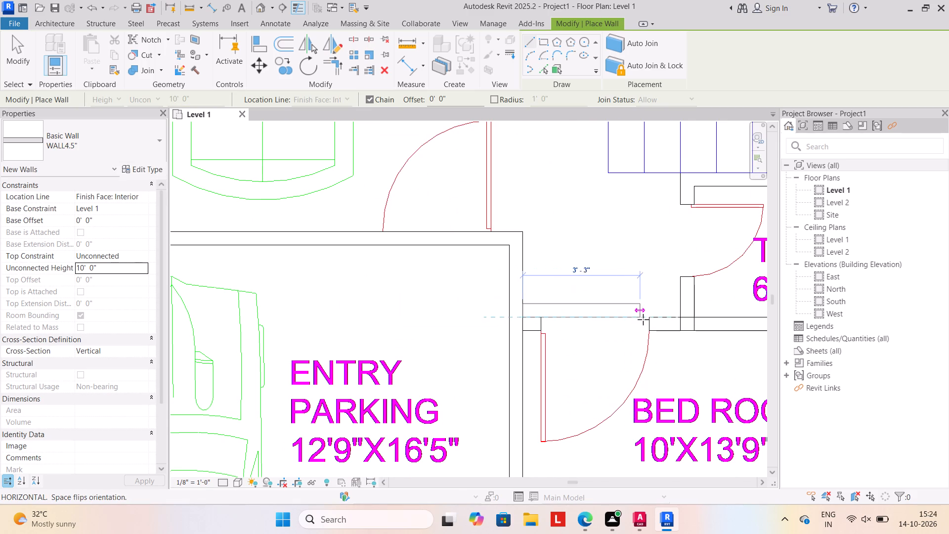
pyautogui.press('space')
pyautogui.scroll(-1, 674, 319)
pyautogui.moveTo(667, 318); pyautogui.dragTo(563, 320, button='middle')
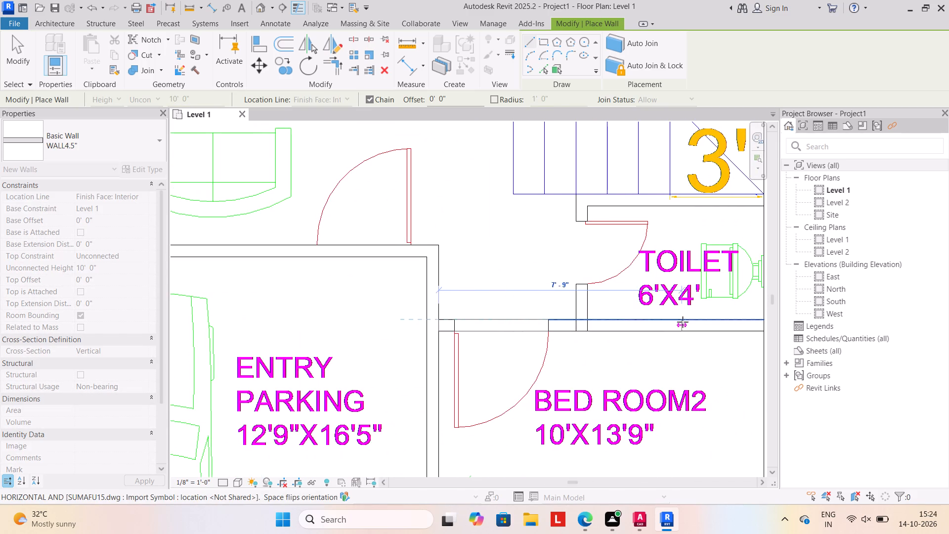
pyautogui.scroll(-1, 683, 323)
pyautogui.moveTo(673, 323); pyautogui.dragTo(609, 322, button='middle')
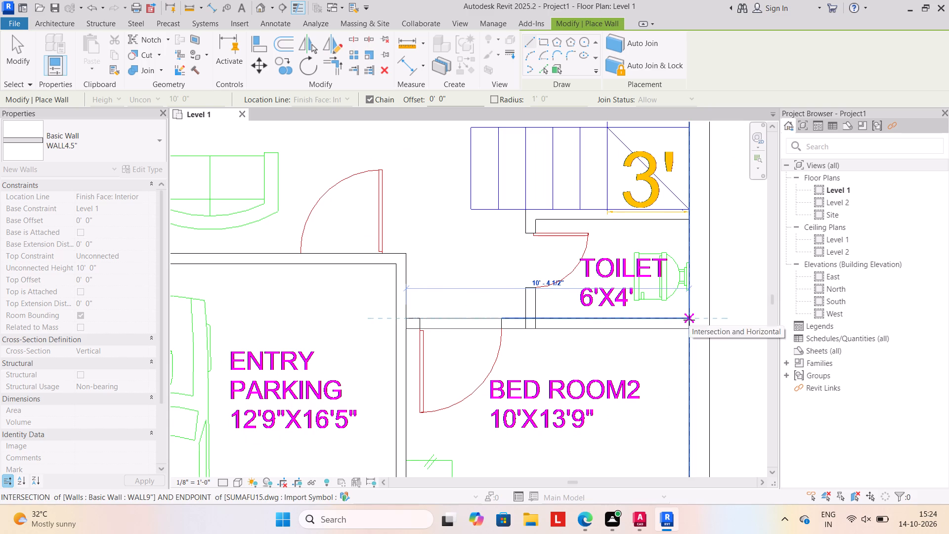
pyautogui.click(689, 320)
pyautogui.press('Escape')
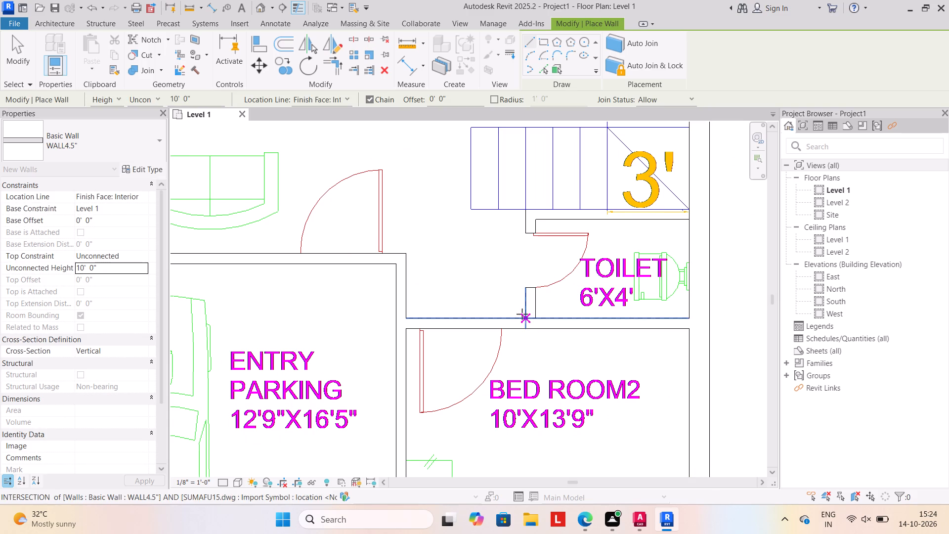
# Trace the toilet's west wall 4' up to the staircase and its north wall 6' to the outer east wall, and finish placing walls.
pyautogui.moveTo(522, 317); pyautogui.dragTo(523, 310)
pyautogui.press('space')
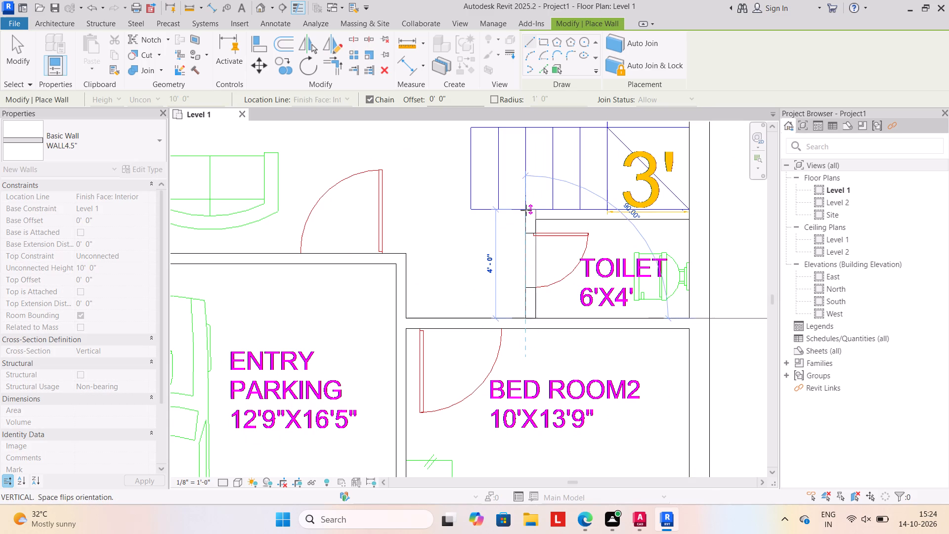
pyautogui.moveTo(526, 210); pyautogui.dragTo(540, 210)
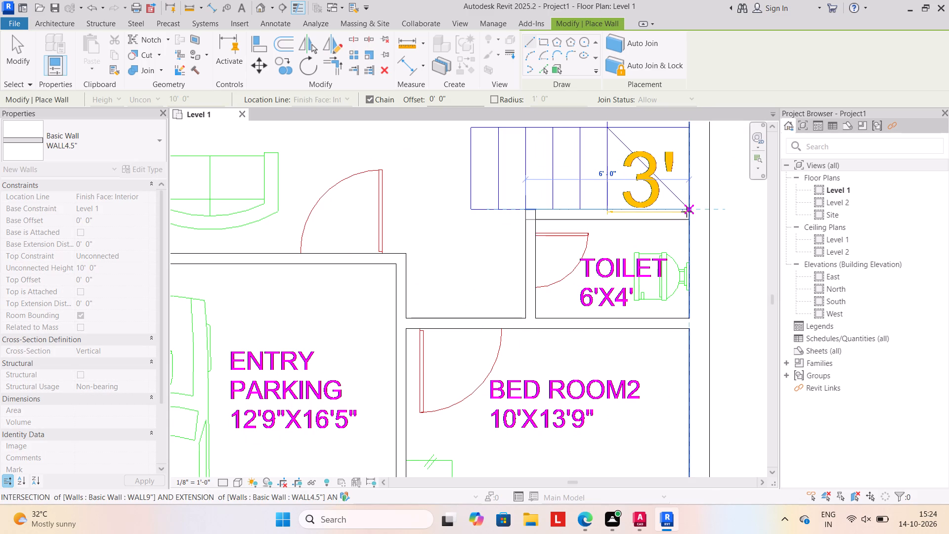
pyautogui.click(687, 212)
pyautogui.press('Escape')
pyautogui.scroll(-5, 468, 251)
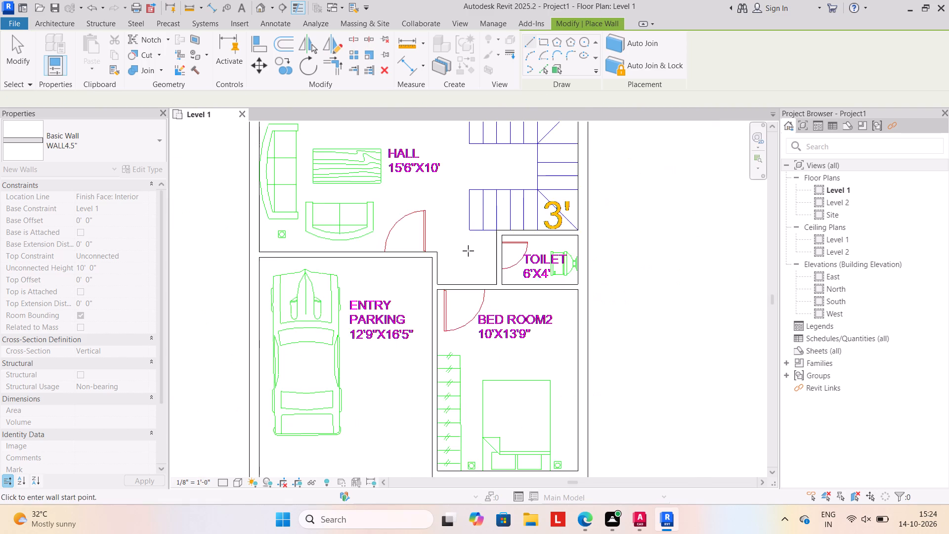
pyautogui.scroll(-1, 468, 251)
pyautogui.moveTo(484, 255); pyautogui.dragTo(549, 281, button='middle')
pyautogui.scroll(-2, 545, 277)
pyautogui.moveTo(529, 275); pyautogui.dragTo(521, 307, button='middle')
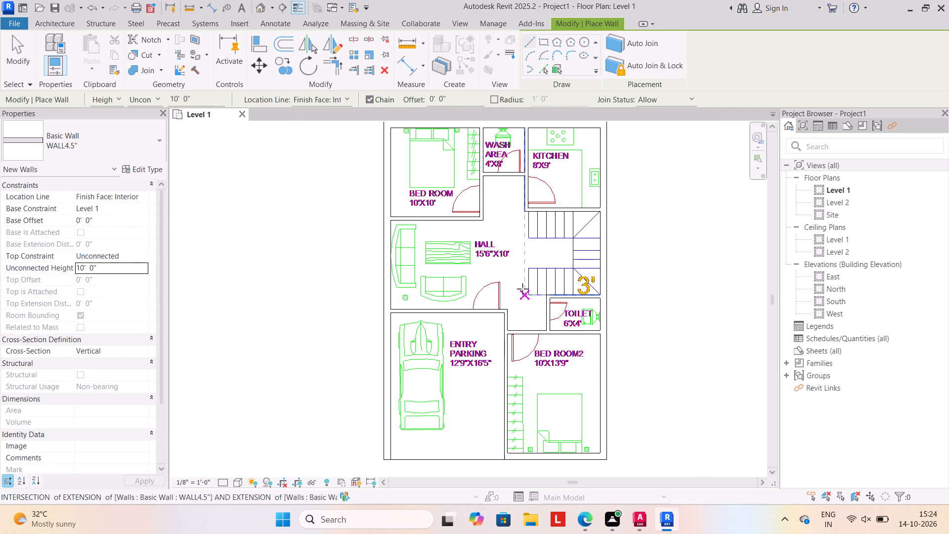
pyautogui.press('Escape')
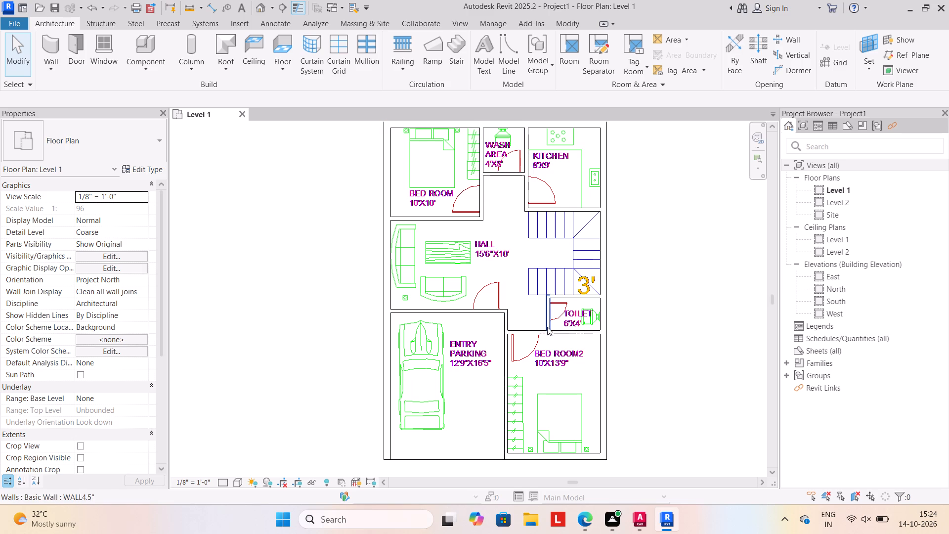
# Place a 3' wide U-shaped winder stair in the staircase area between kitchen and toilet, rotated so both flights open toward the hall.
pyautogui.scroll(1, 538, 267)
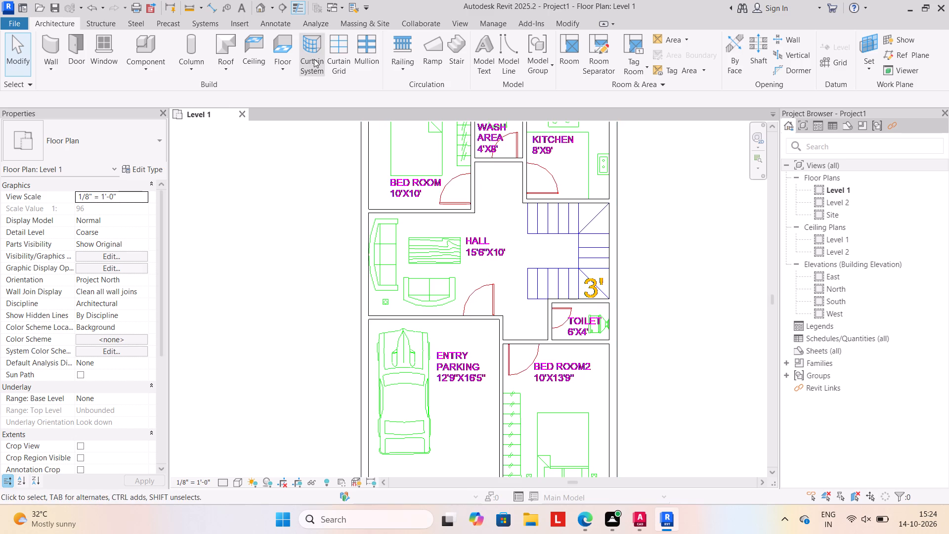
pyautogui.click(458, 53)
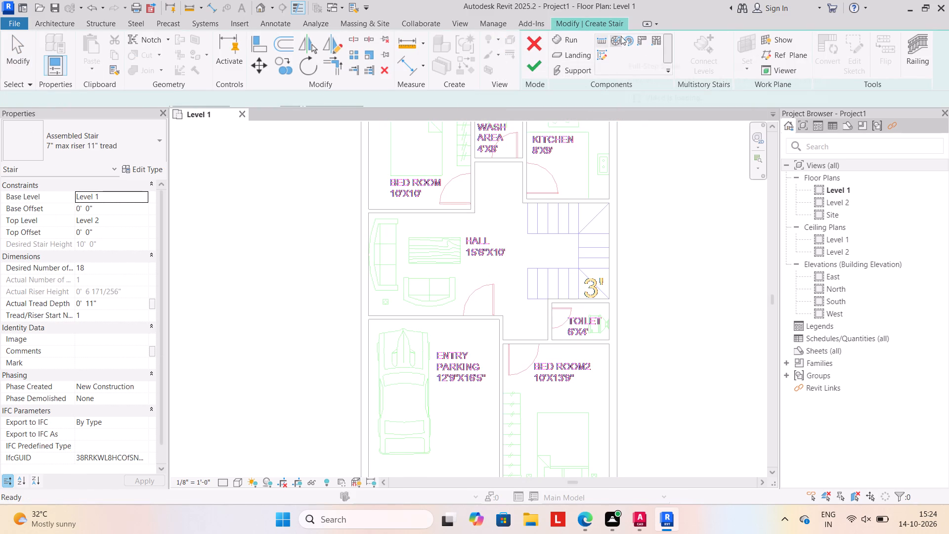
pyautogui.click(654, 39)
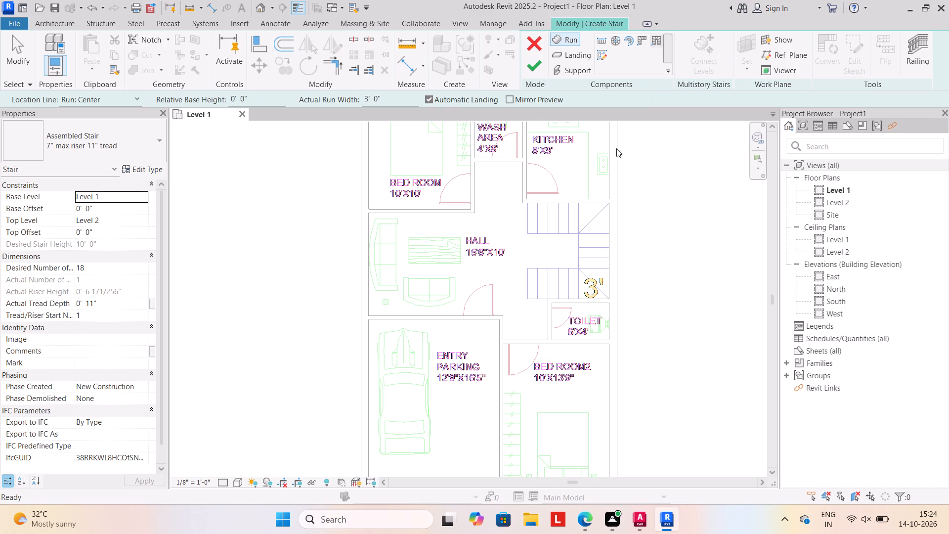
pyautogui.press('space')
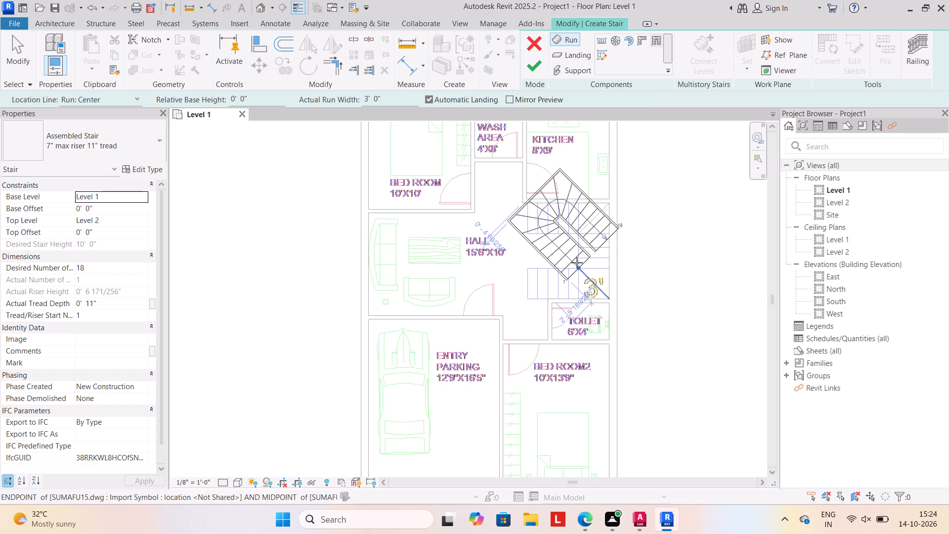
pyautogui.press('space')
pyautogui.press('space')
pyautogui.press('space')
pyautogui.press('space')
pyautogui.press('space')
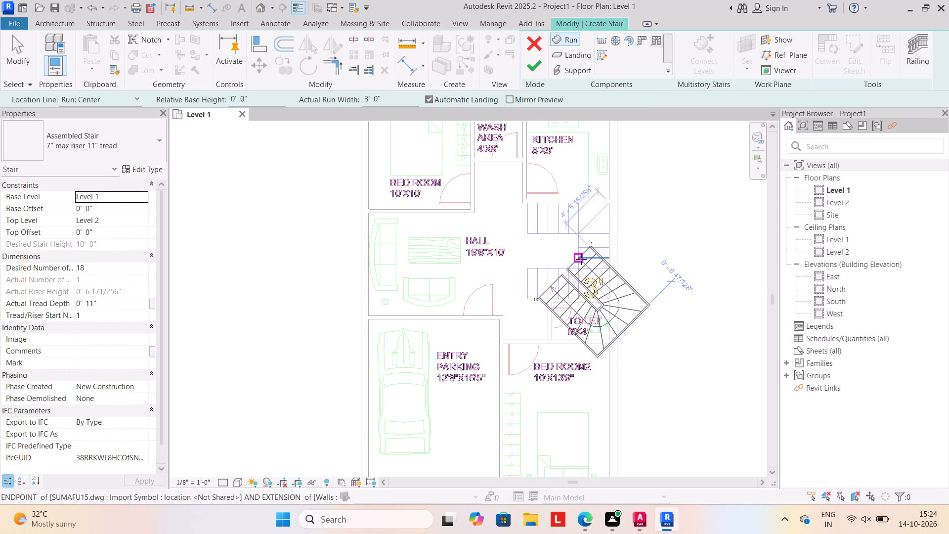
pyautogui.press('space')
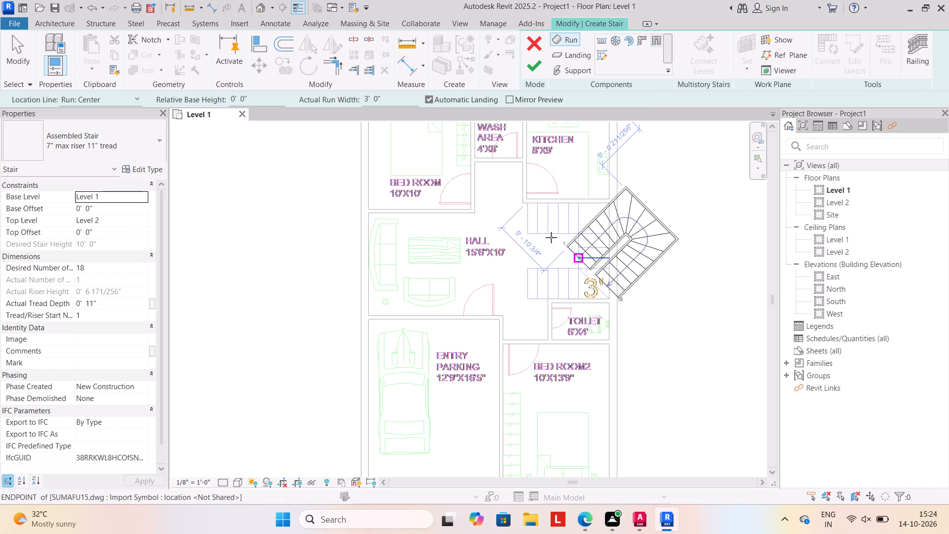
pyautogui.press('space')
pyautogui.press('space')
pyautogui.press('space')
pyautogui.press('space')
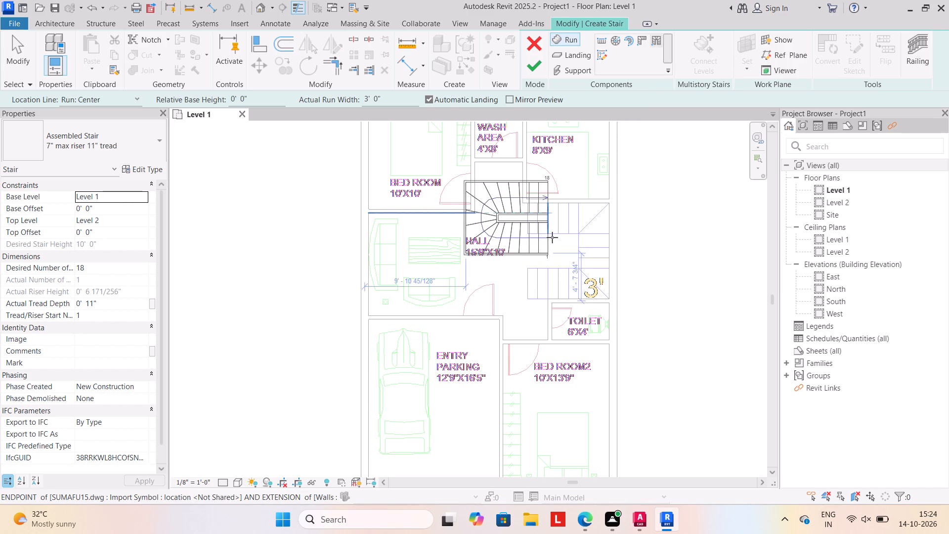
pyautogui.press('space')
pyautogui.press('space')
pyautogui.press('space')
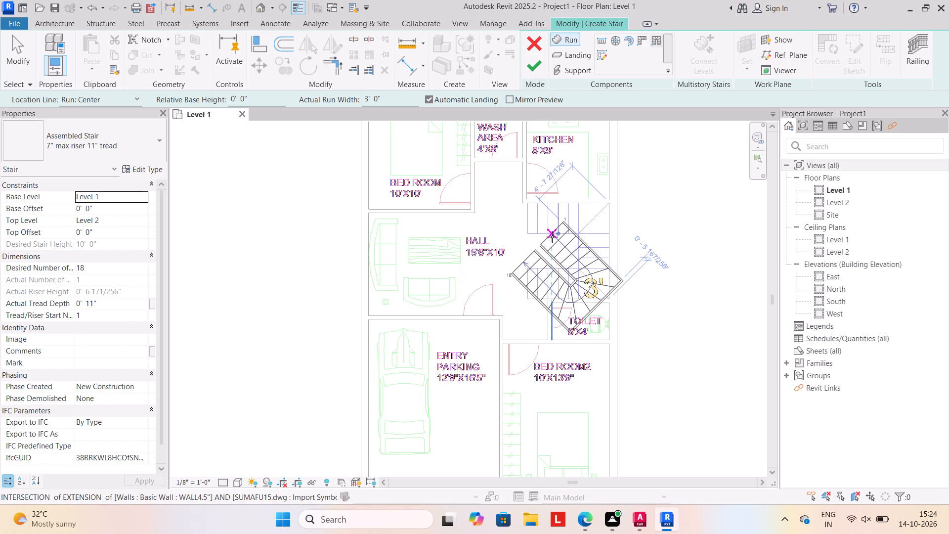
pyautogui.scroll(2, 554, 242)
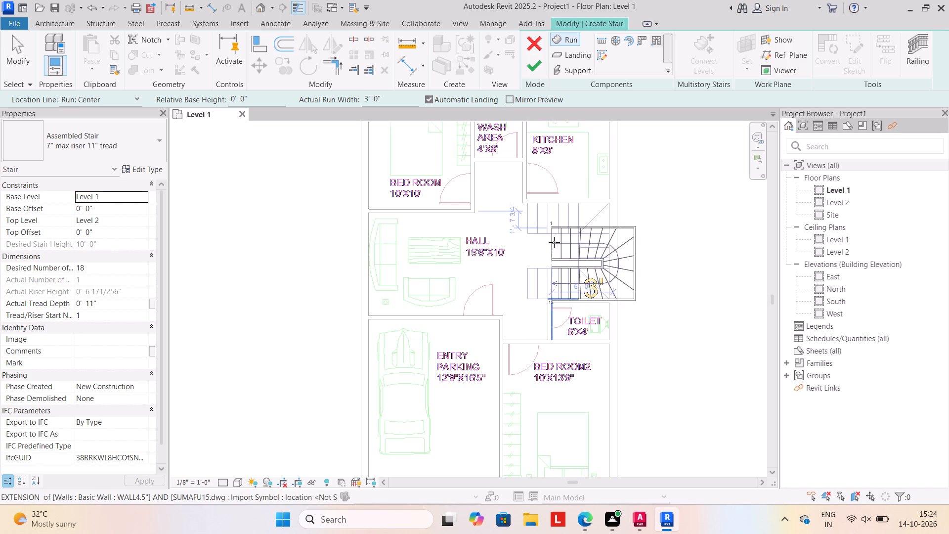
pyautogui.scroll(4, 546, 239)
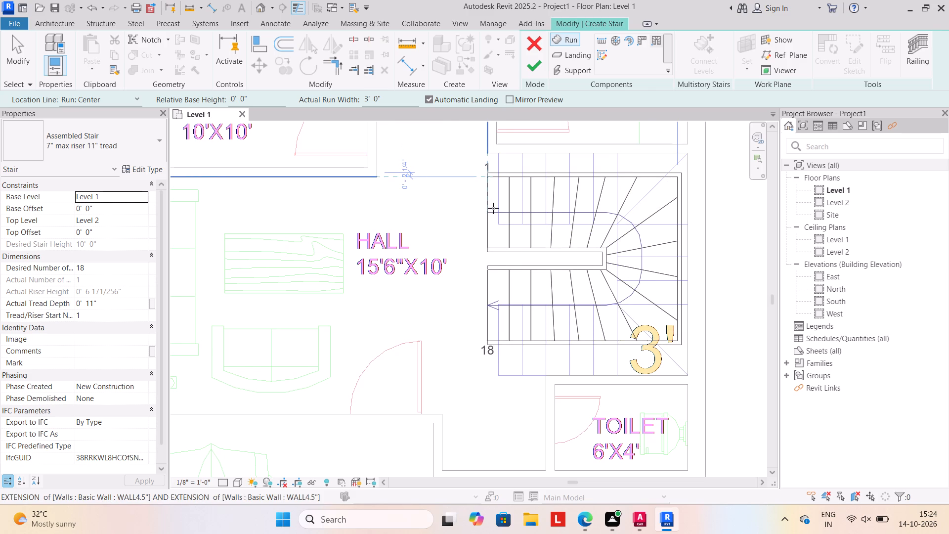
pyautogui.click(490, 207)
pyautogui.press('Escape')
pyautogui.scroll(-8, 445, 269)
pyautogui.press('Escape')
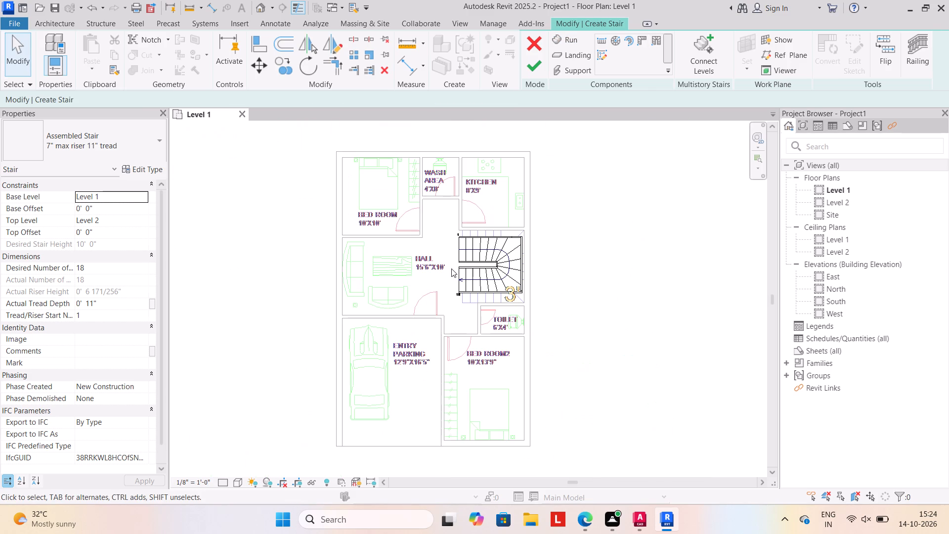
# Stretch the stair run south toward the toilet to about 9'-2 3/8" overall, with flights about 3'-10" wide.
pyautogui.scroll(1, 464, 259)
pyautogui.click(506, 258)
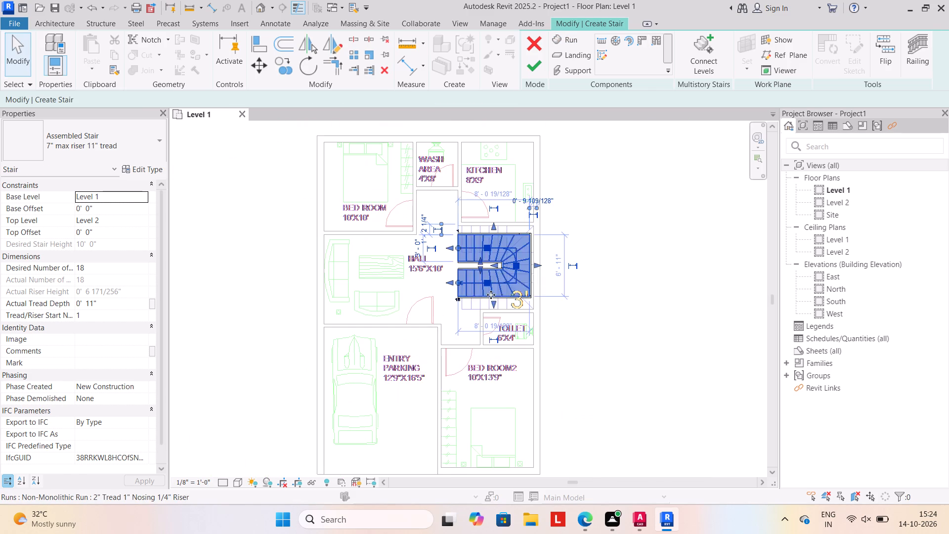
pyautogui.scroll(3, 490, 302)
pyautogui.moveTo(494, 298); pyautogui.dragTo(496, 305)
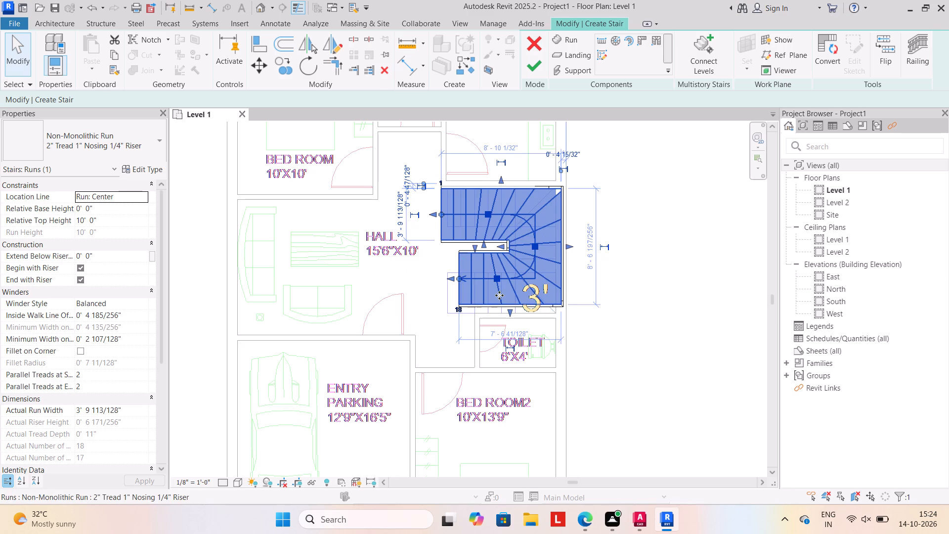
pyautogui.click(500, 285)
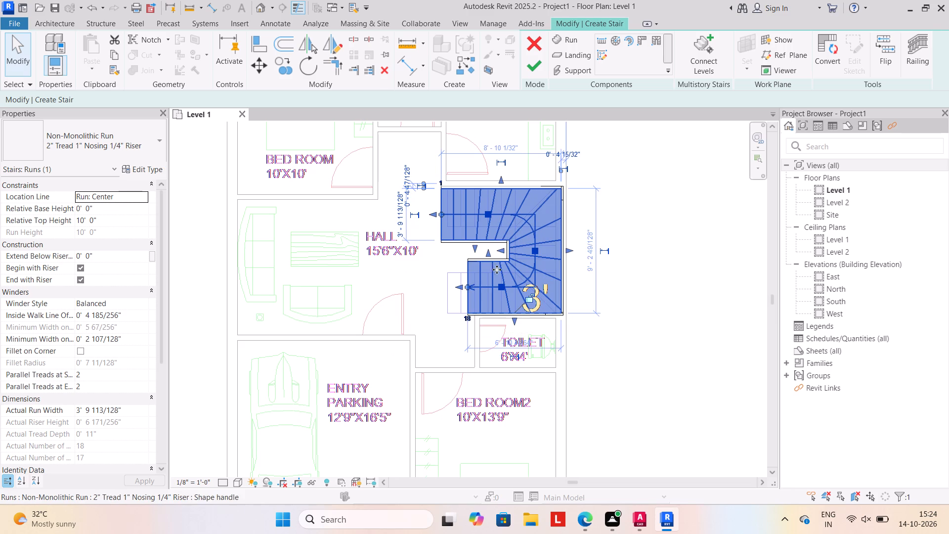
# Adjust the flight ends on the hall side to make the south flight about 8'-5" and the north flight about 7'-3" long.
pyautogui.click(657, 227)
pyautogui.click(485, 291)
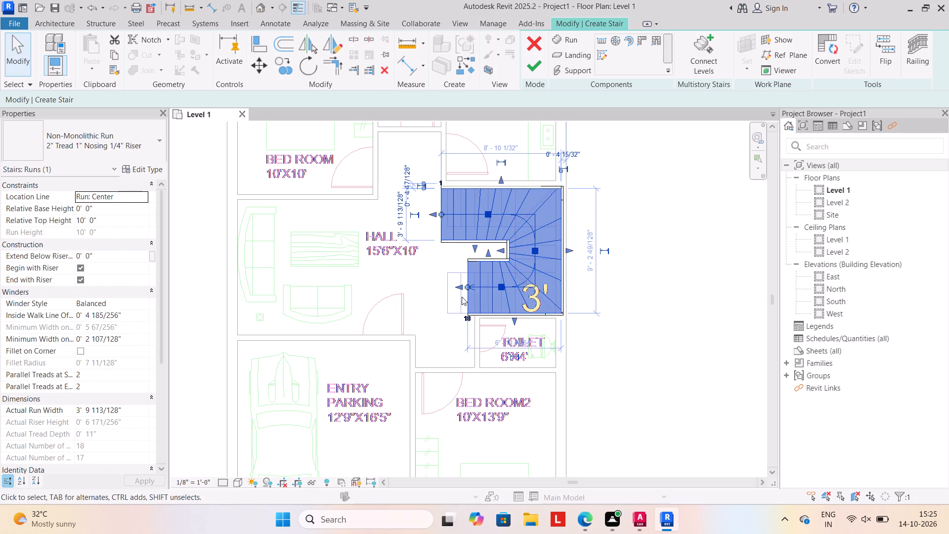
pyautogui.click(460, 284)
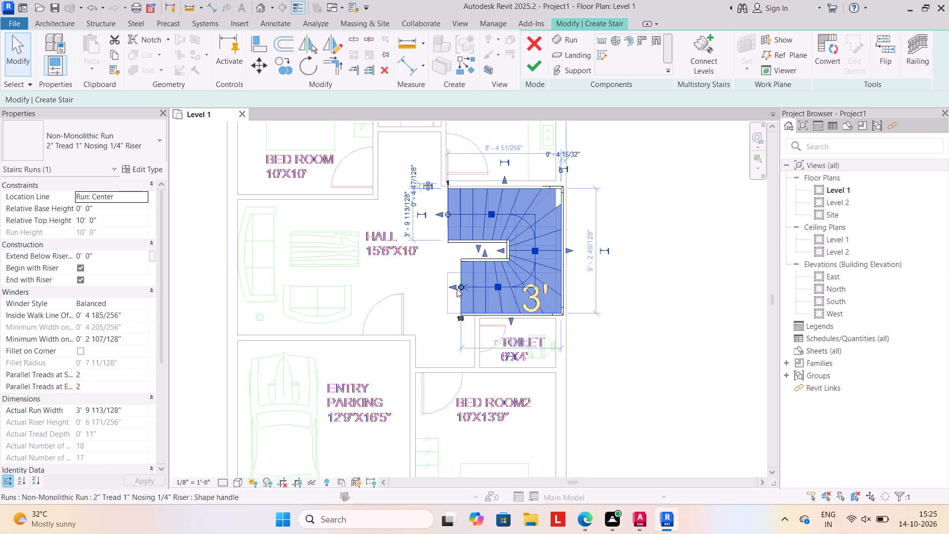
pyautogui.click(451, 284)
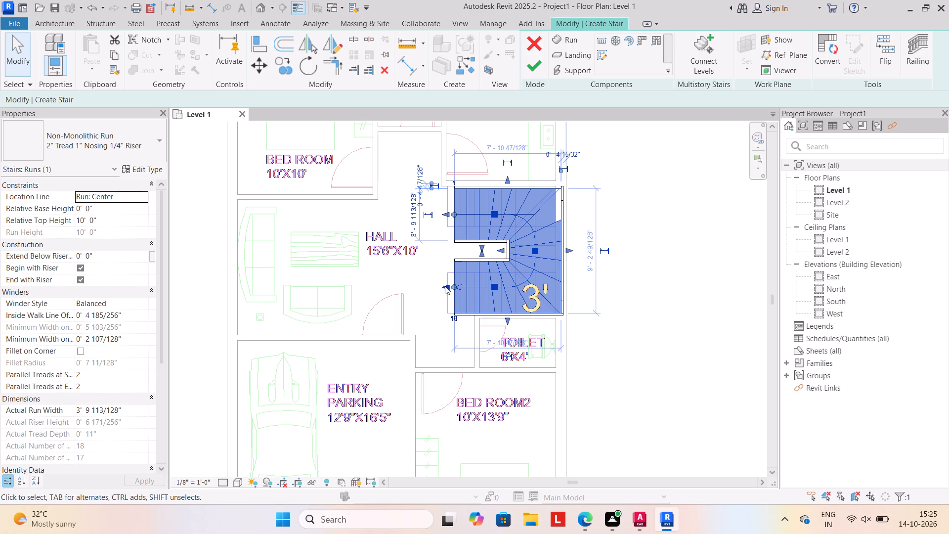
pyautogui.click(445, 286)
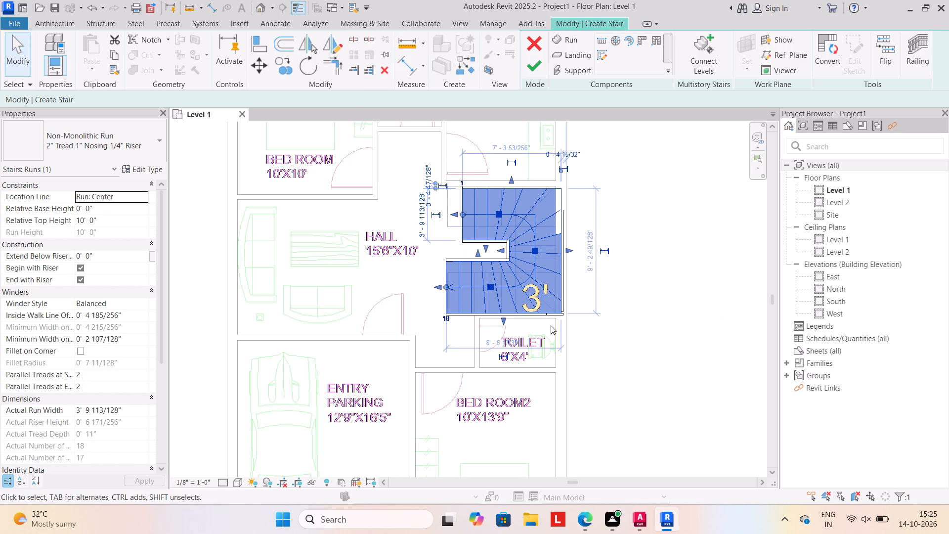
# Nudge the stair run west until its east side aligns with the inner face of the outer east wall.
pyautogui.press('Left')
pyautogui.press('Left')
pyautogui.press('Left')
pyautogui.press('Left')
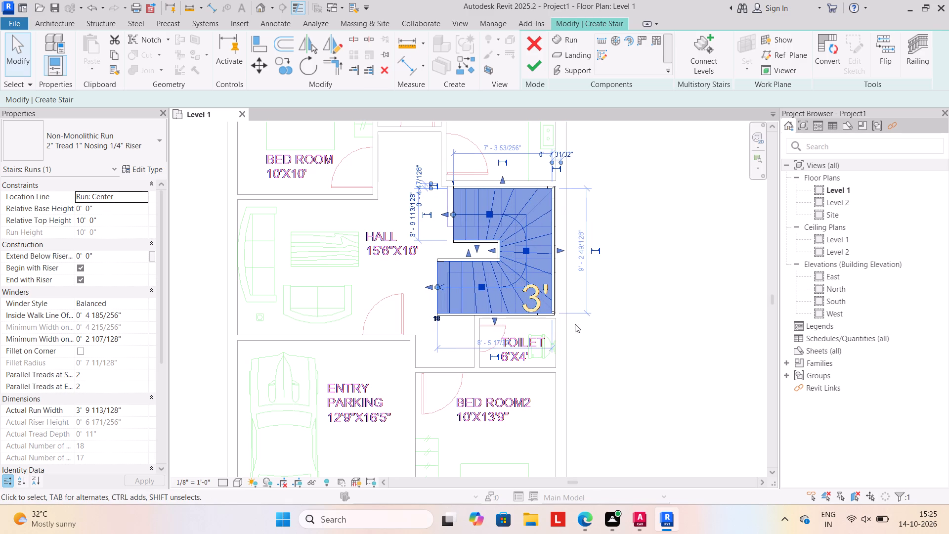
pyautogui.press('Escape')
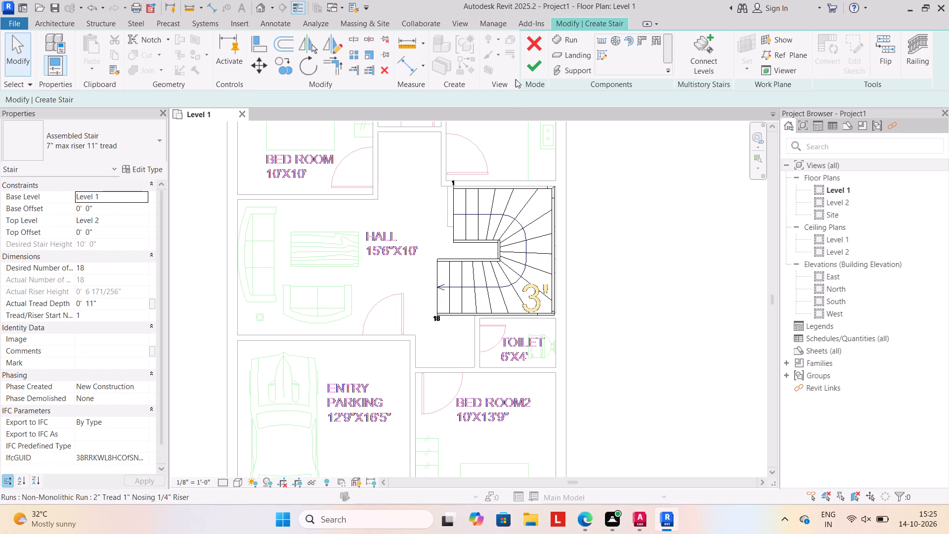
# Stretch the stair run's outer edges toward the kitchen and toilet walls to make the flights 4' wide and about 9'-6 5/8" overall.
pyautogui.click(504, 292)
pyautogui.click(497, 309)
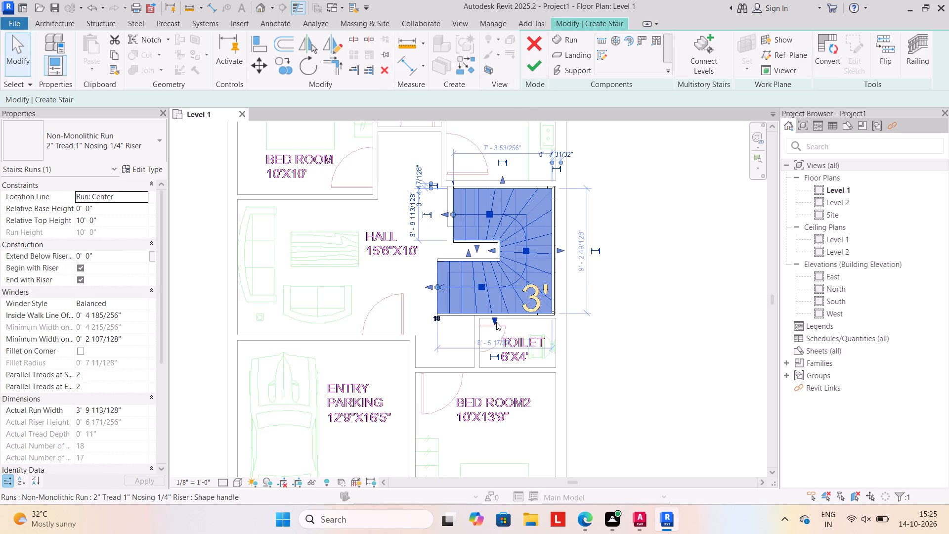
pyautogui.moveTo(496, 321); pyautogui.dragTo(496, 309)
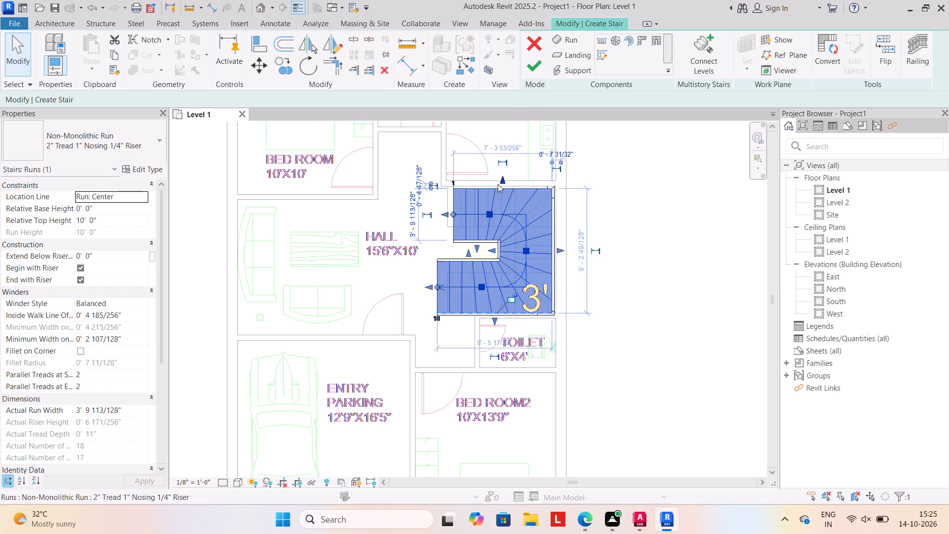
pyautogui.moveTo(502, 180); pyautogui.dragTo(503, 189)
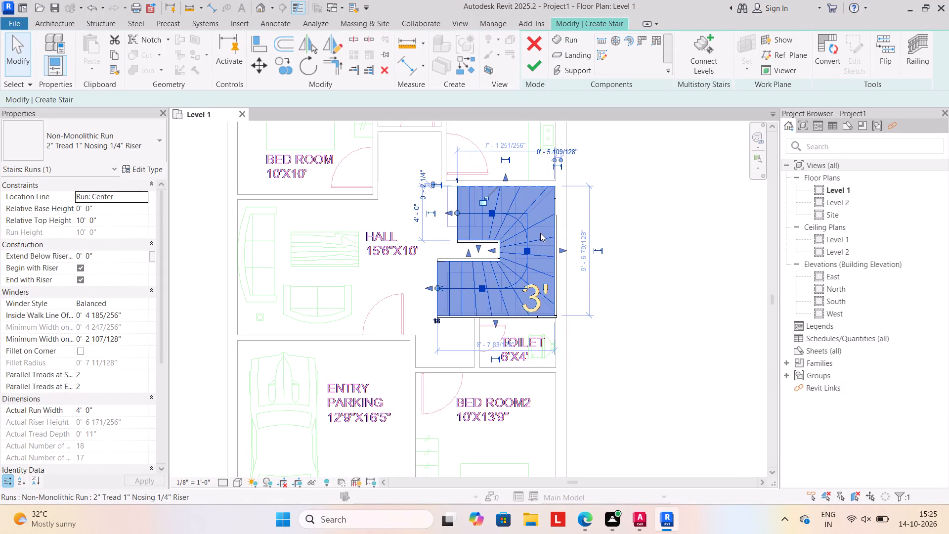
# Narrow the stair run from its outer edges to flights about 2'-11 3/8" wide and about 7'-5 3/8" overall.
pyautogui.moveTo(495, 322); pyautogui.dragTo(499, 300)
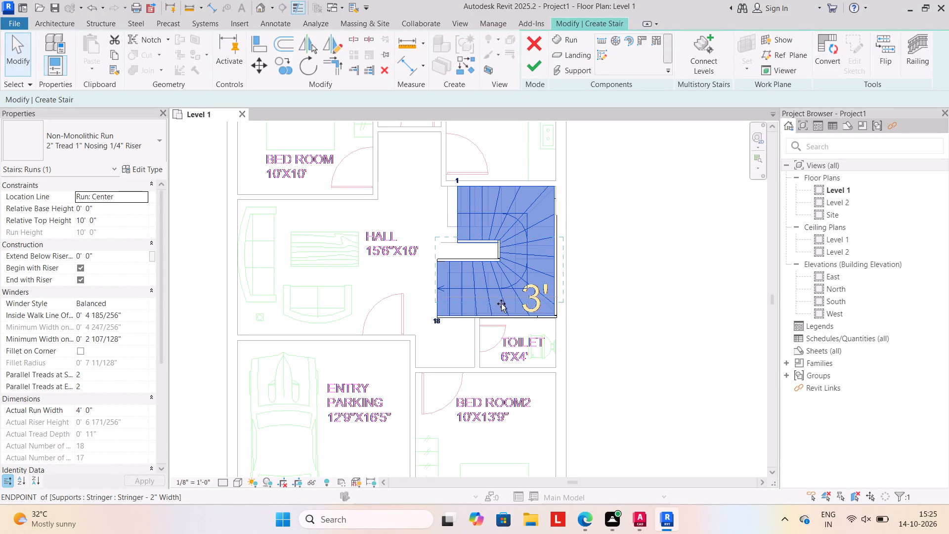
pyautogui.press('Escape')
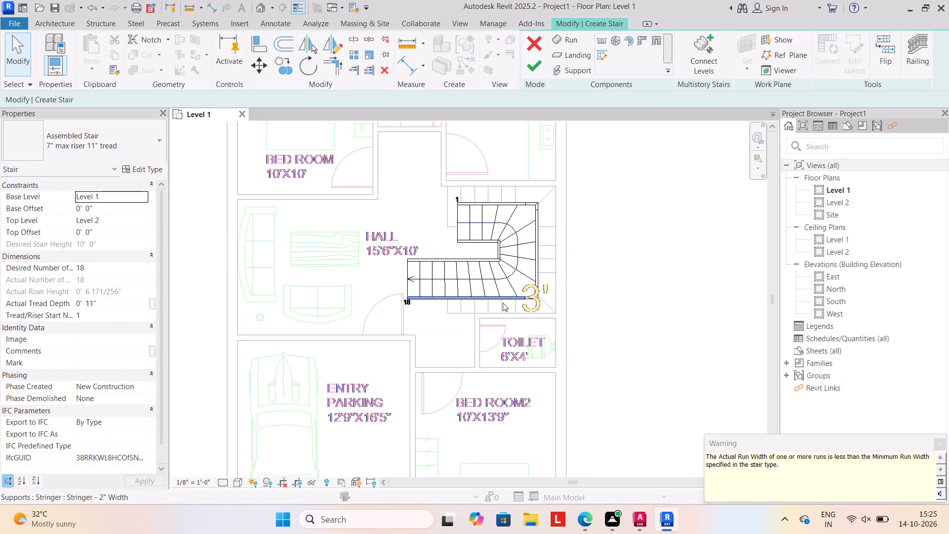
pyautogui.press('Escape')
pyautogui.click(498, 297)
pyautogui.scroll(4, 481, 301)
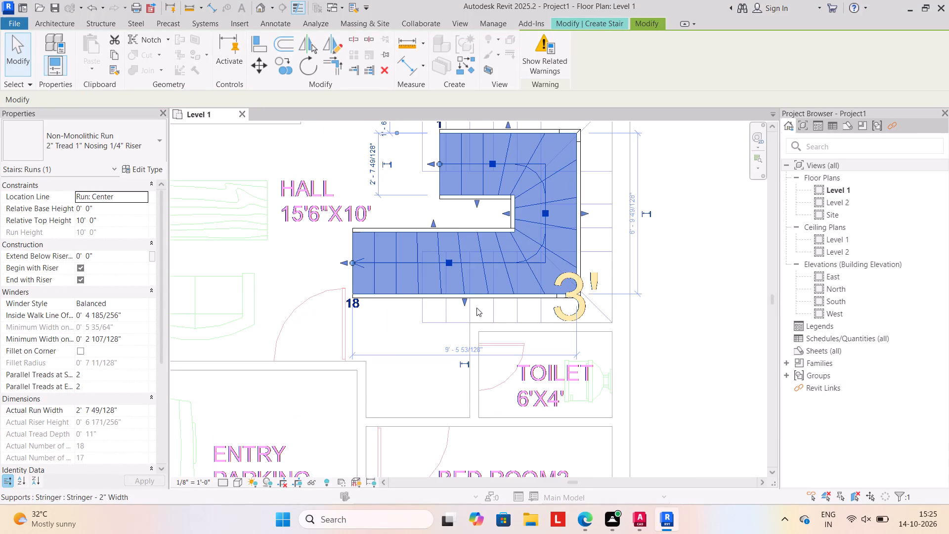
pyautogui.click(466, 303)
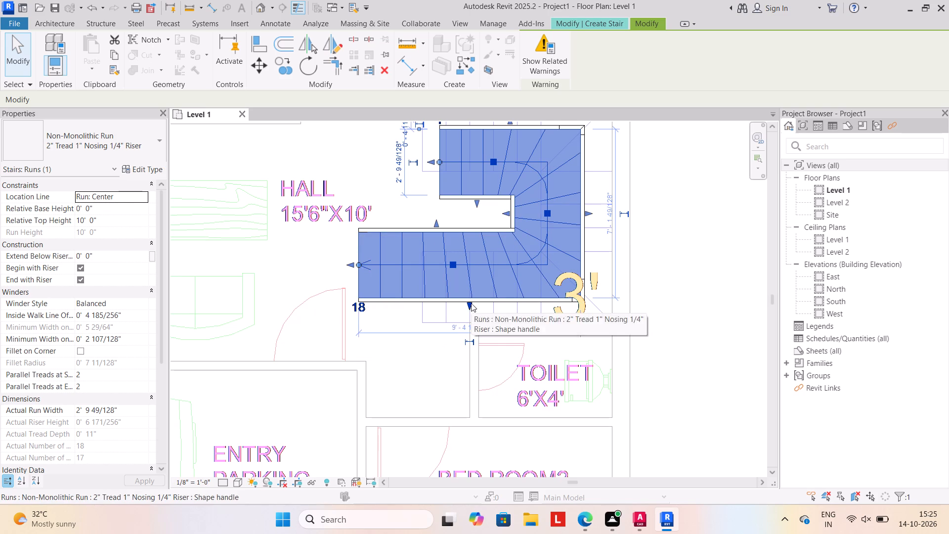
pyautogui.click(471, 303)
pyautogui.click(475, 309)
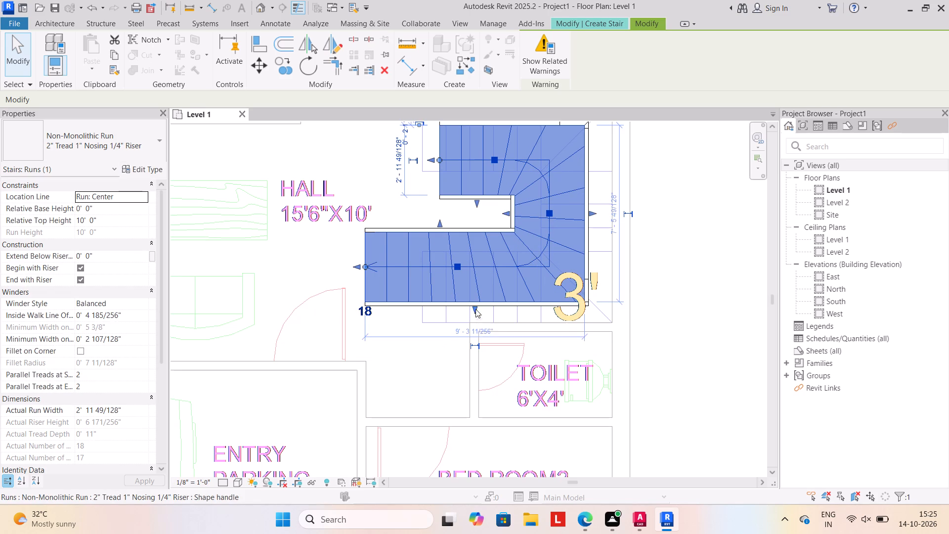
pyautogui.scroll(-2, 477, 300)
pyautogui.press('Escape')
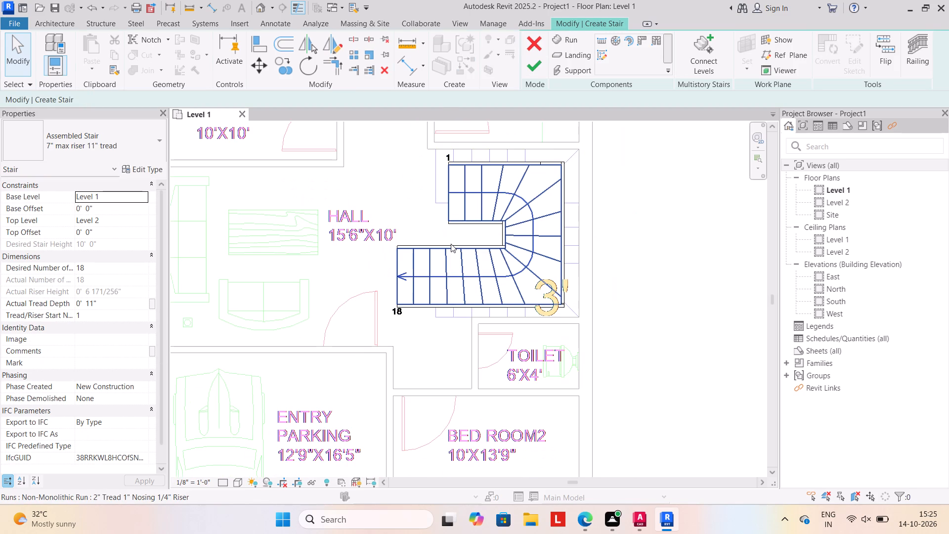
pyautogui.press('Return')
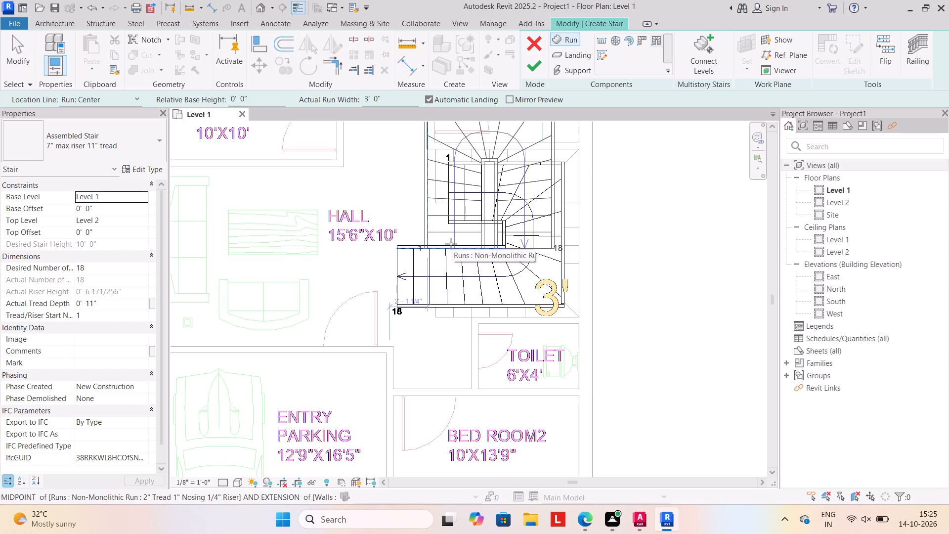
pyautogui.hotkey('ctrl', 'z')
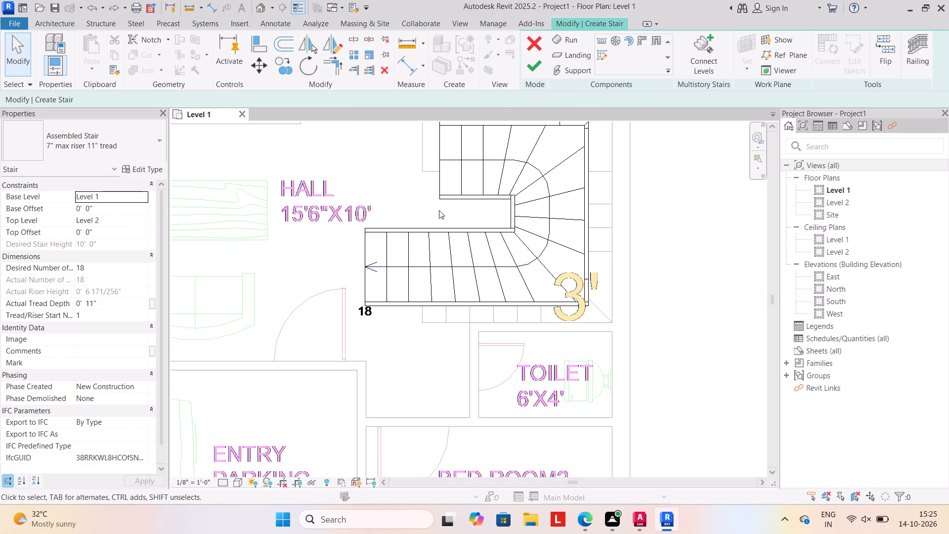
# Nudge the stair run slightly east toward the outer wall and finish the stair.
pyautogui.scroll(-2, 484, 220)
pyautogui.click(543, 190)
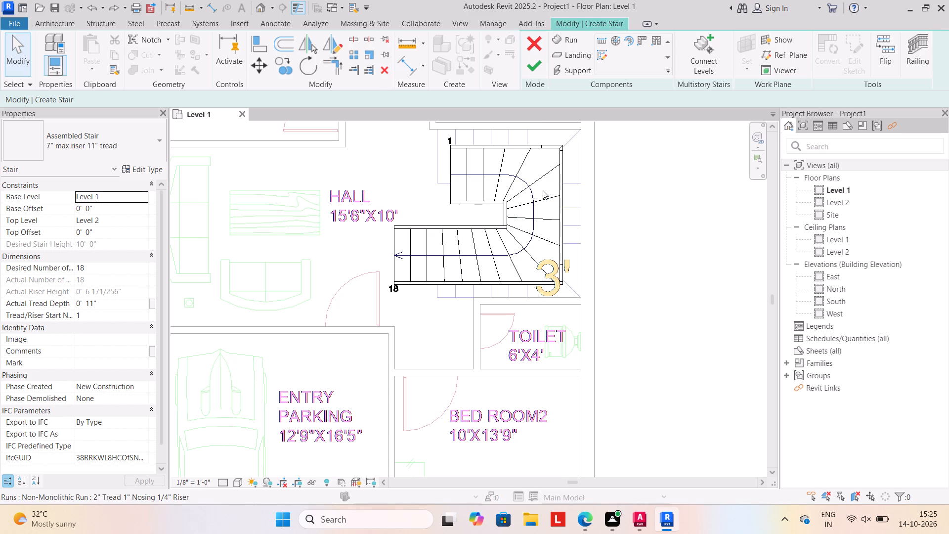
pyautogui.click(556, 183)
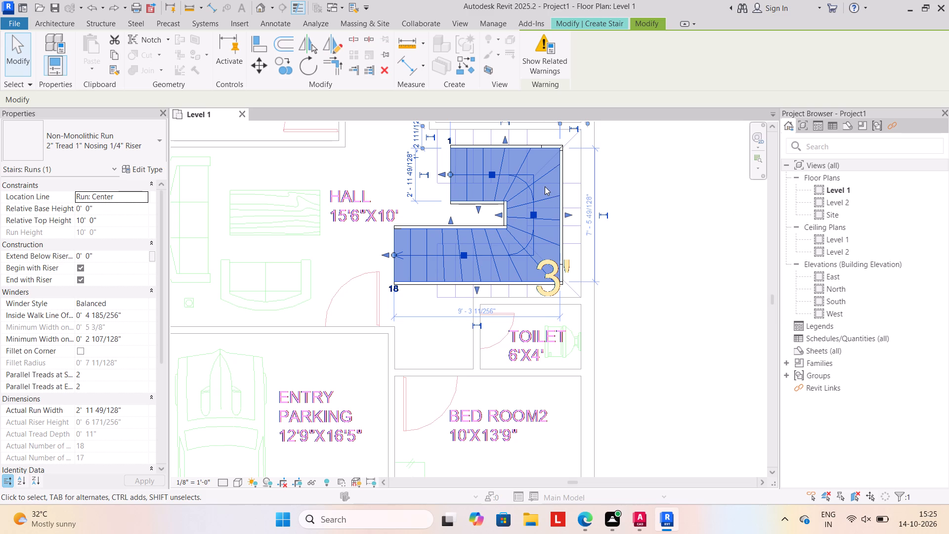
pyautogui.press('Right')
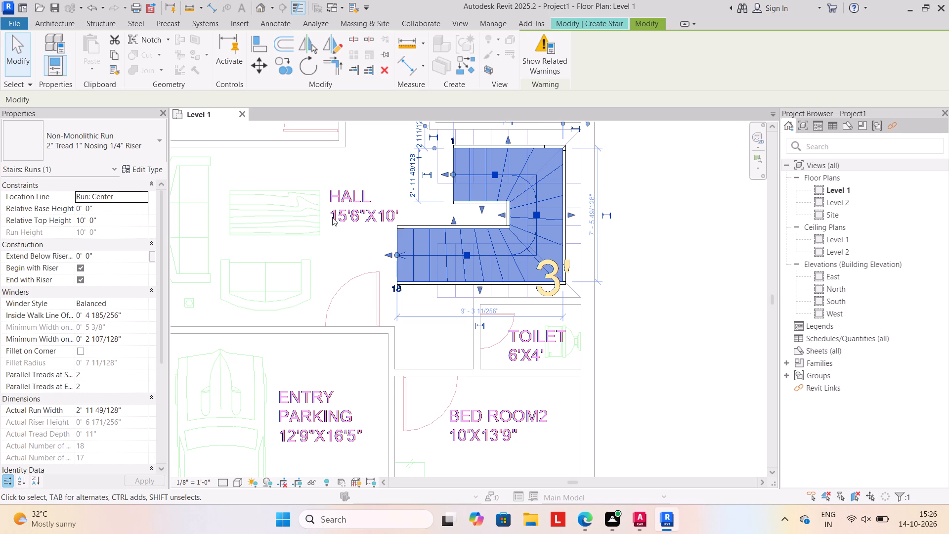
pyautogui.click(645, 19)
pyautogui.click(643, 22)
pyautogui.click(599, 22)
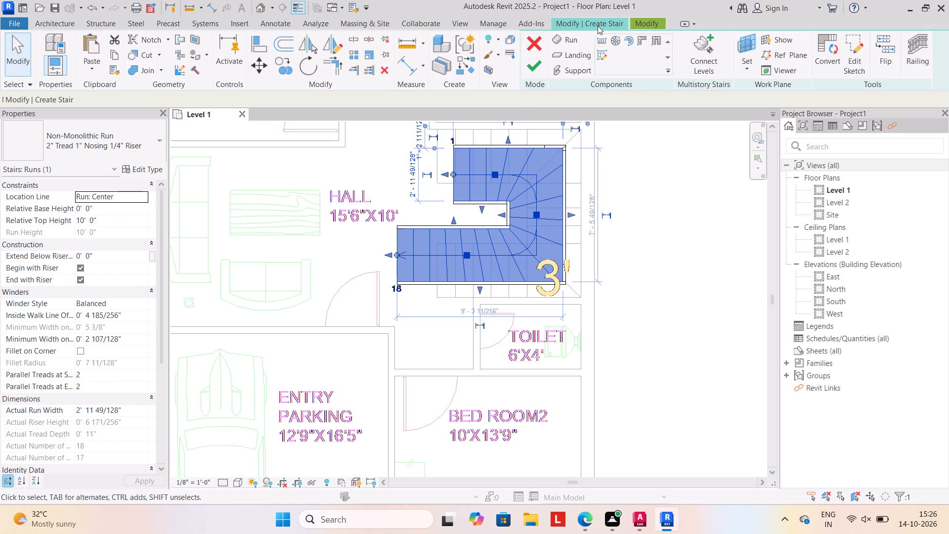
pyautogui.click(531, 67)
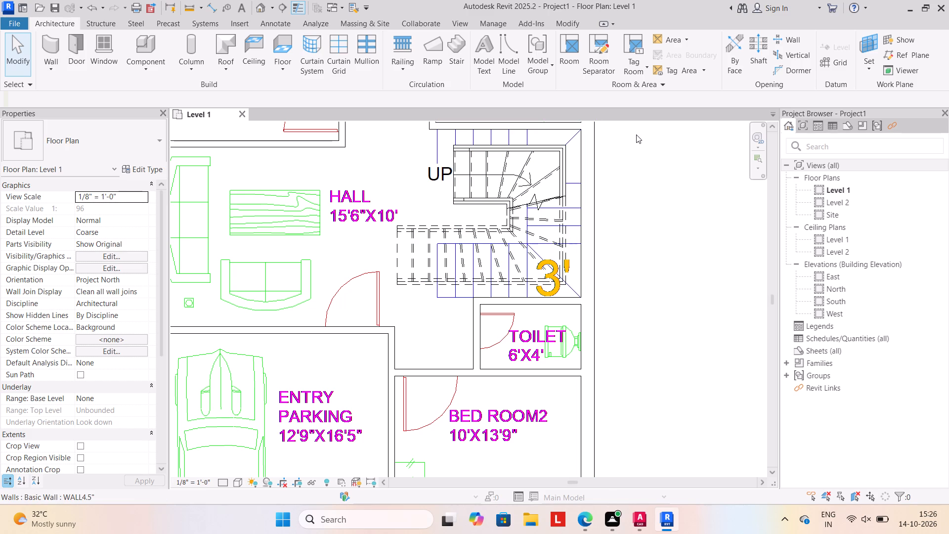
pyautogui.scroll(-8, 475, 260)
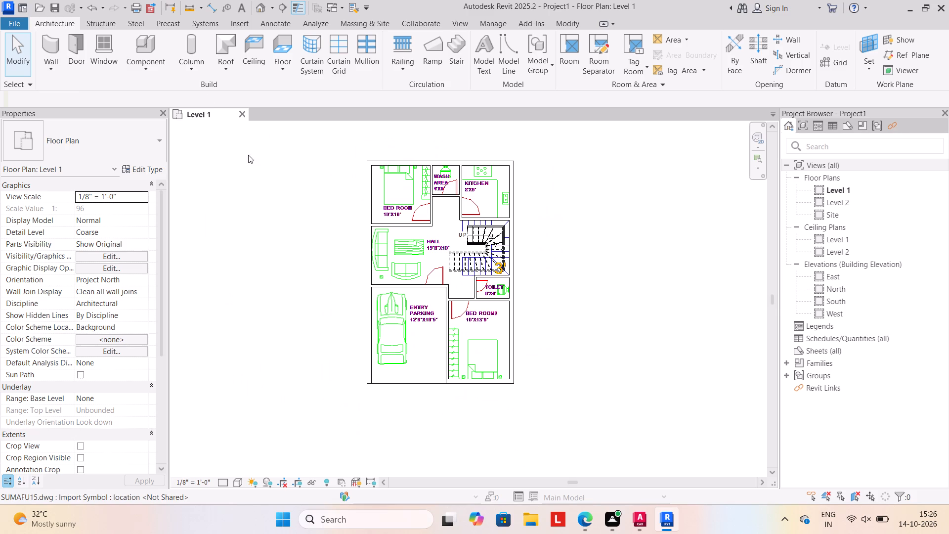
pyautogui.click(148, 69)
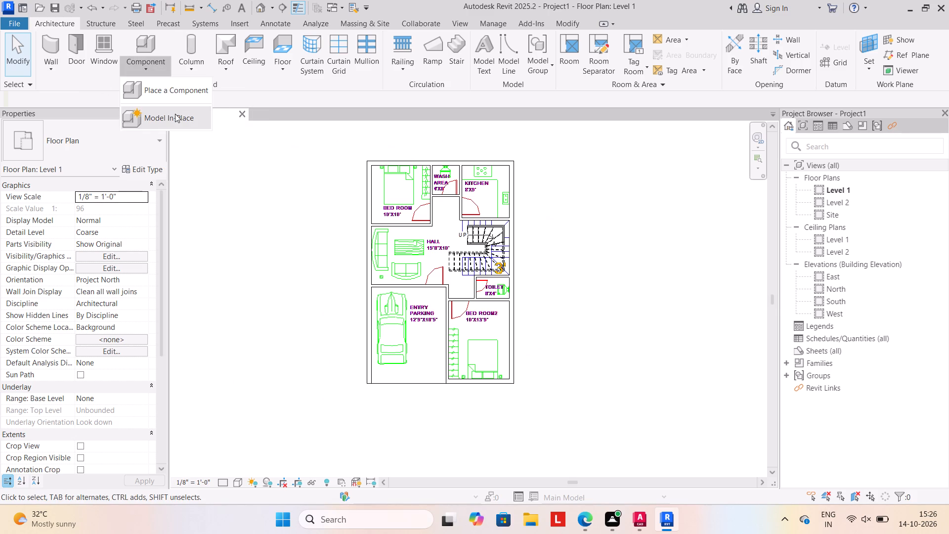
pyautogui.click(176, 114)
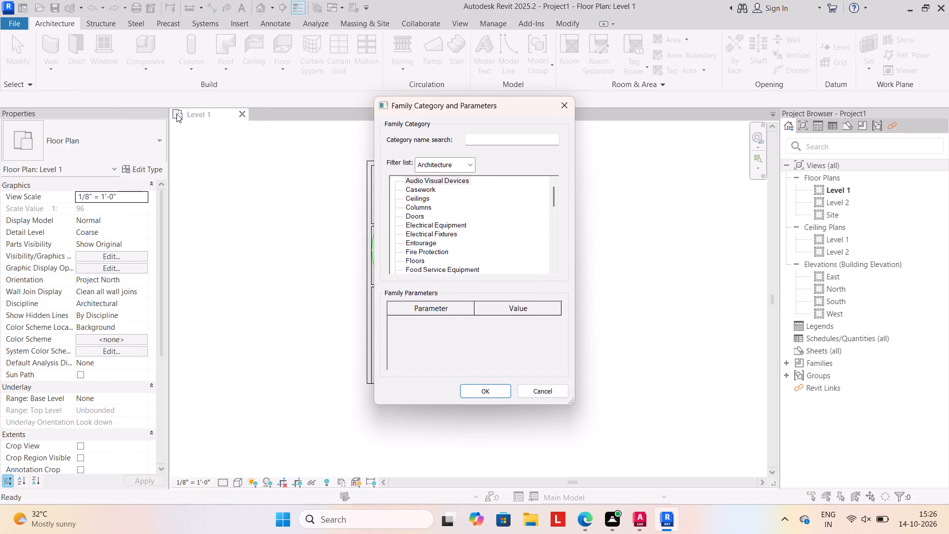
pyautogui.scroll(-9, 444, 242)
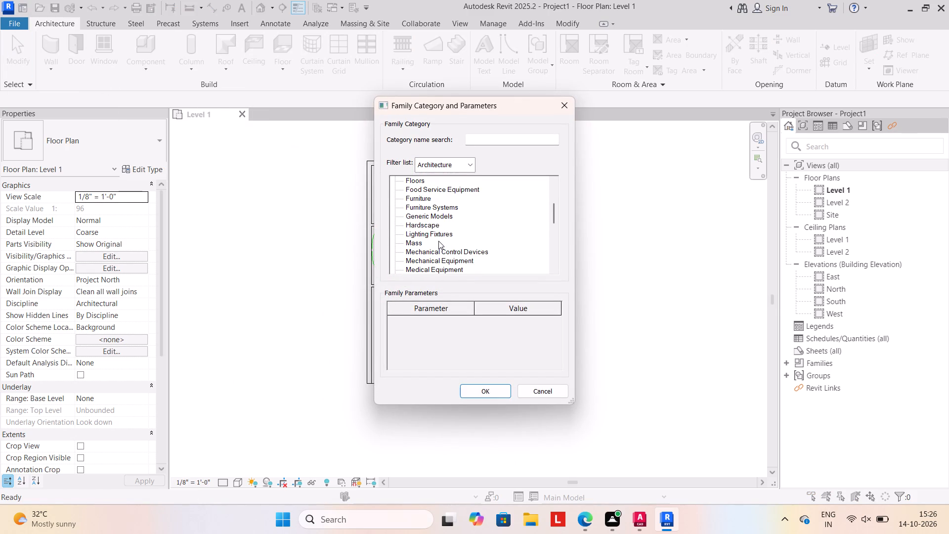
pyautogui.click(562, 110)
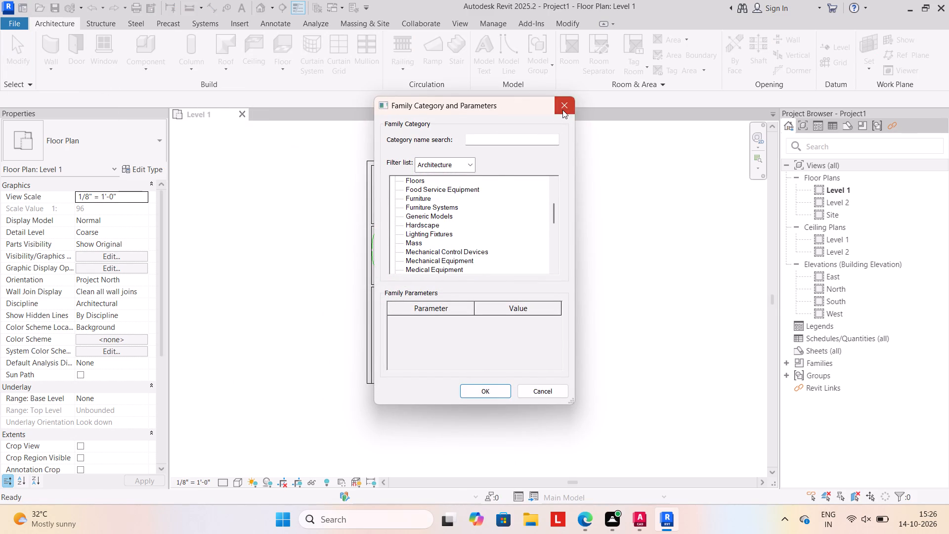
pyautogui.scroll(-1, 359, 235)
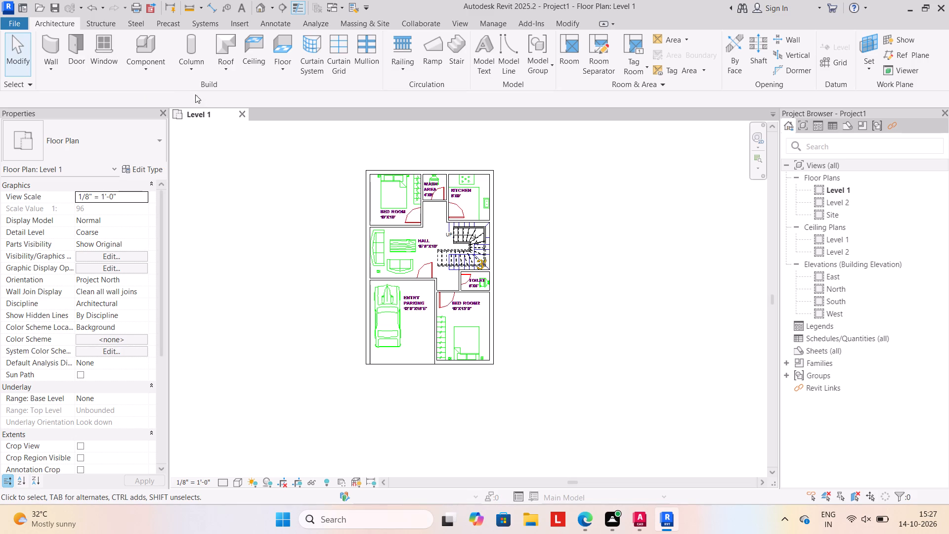
# Load the Bed_17739 family from the beds folder of the SHUBHAM CITY library for component placement.
pyautogui.click(145, 68)
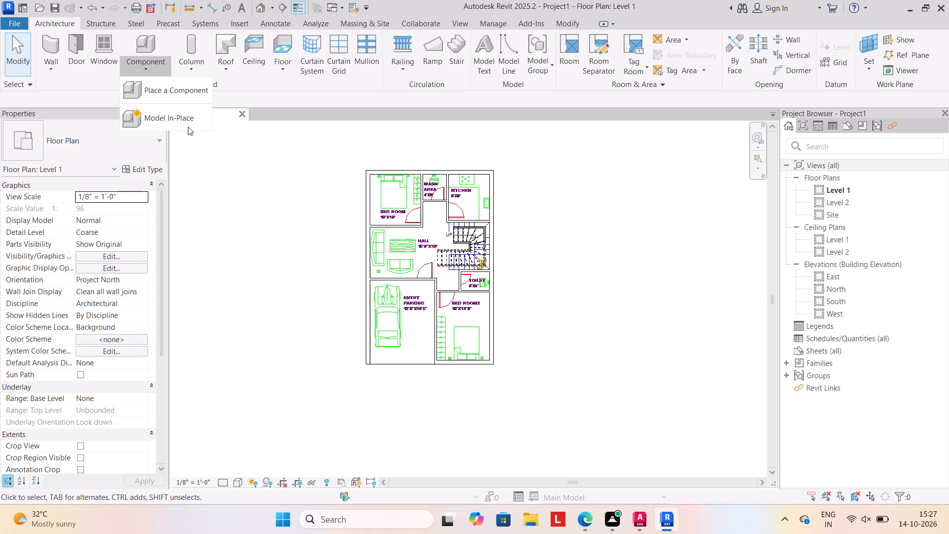
pyautogui.click(175, 91)
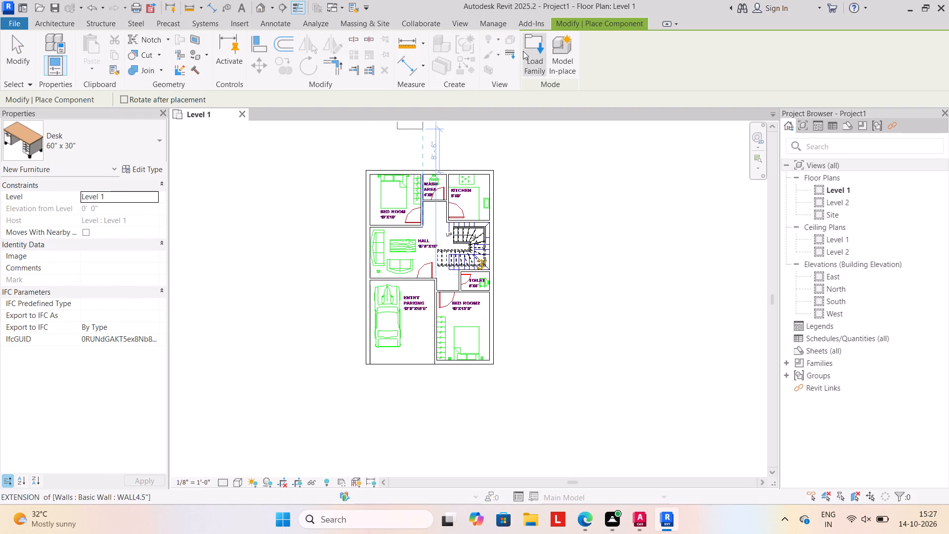
pyautogui.doubleClick(536, 48)
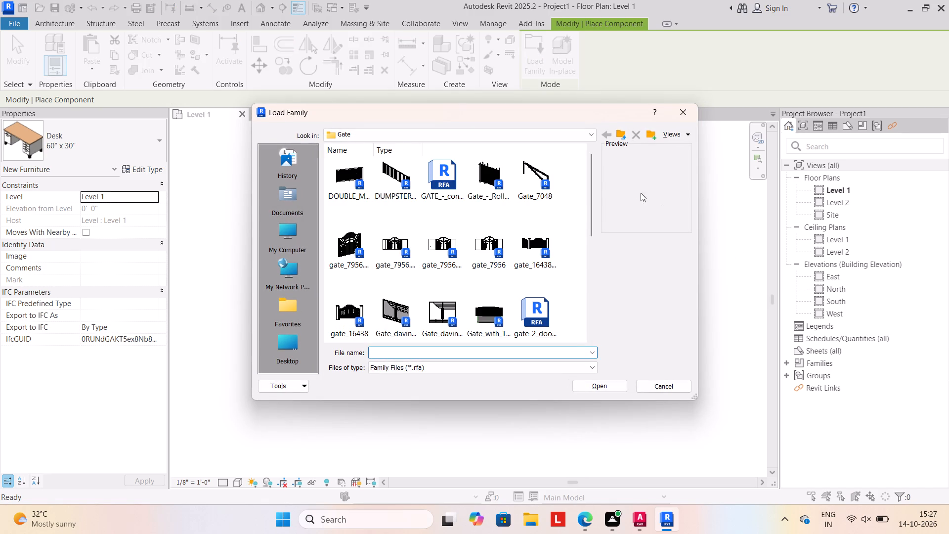
pyautogui.click(622, 133)
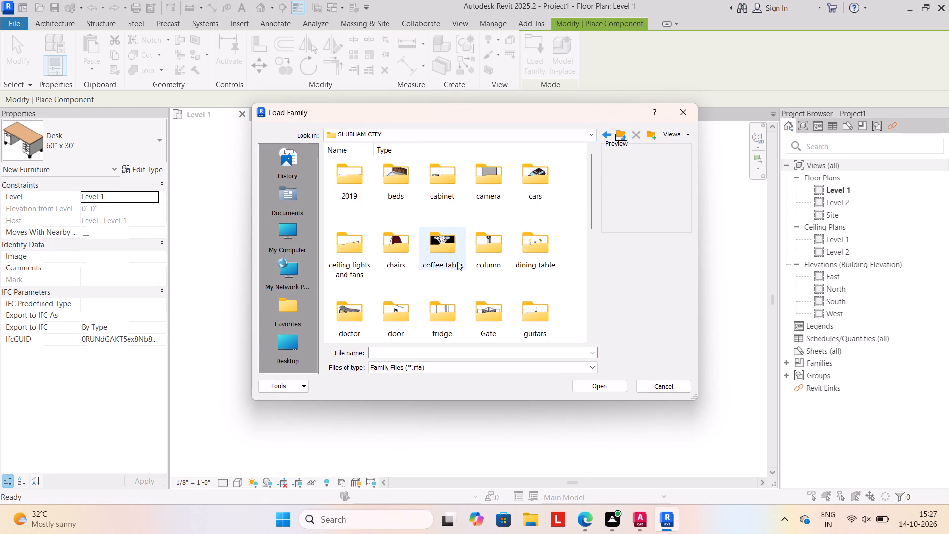
pyautogui.scroll(-5, 457, 267)
pyautogui.scroll(2, 457, 267)
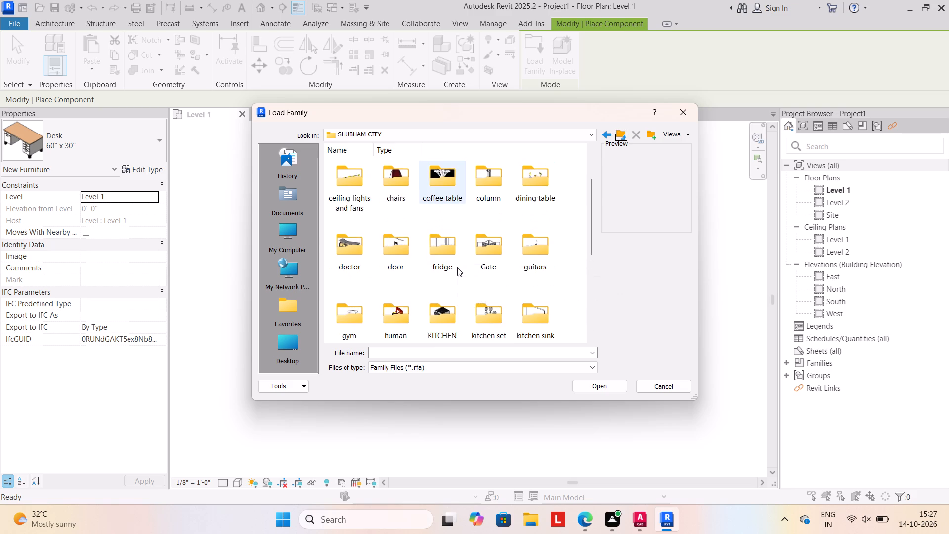
pyautogui.scroll(-7, 457, 267)
pyautogui.scroll(8, 460, 266)
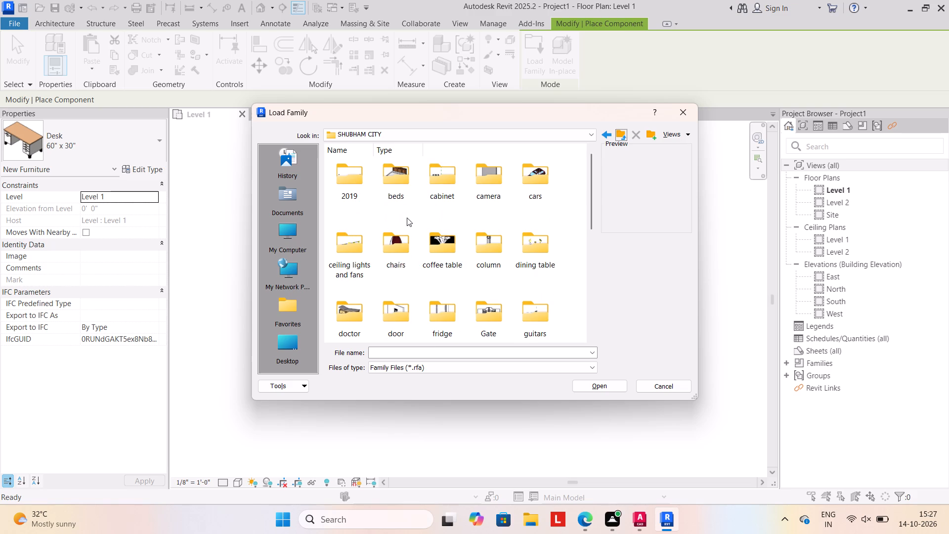
pyautogui.doubleClick(400, 183)
pyautogui.click(399, 246)
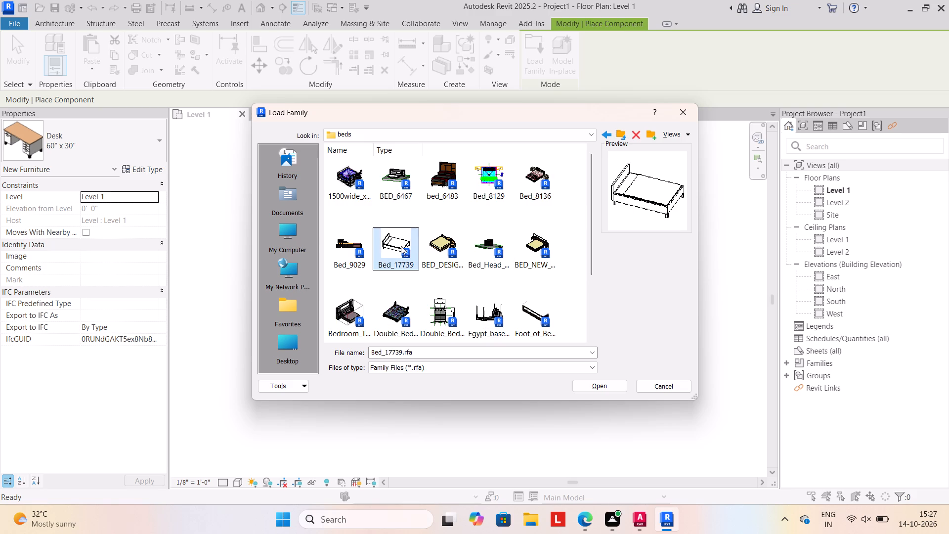
pyautogui.click(591, 386)
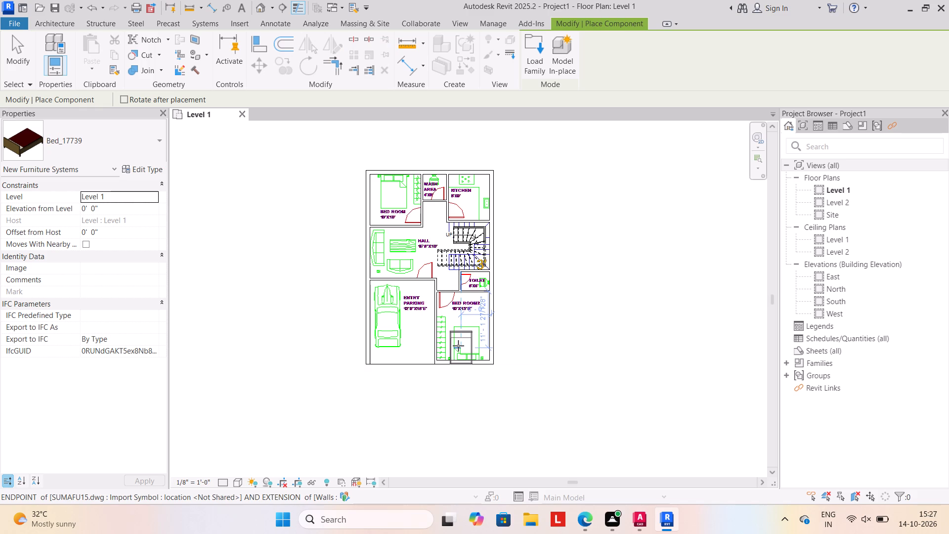
# Place a Bed_17739 in the 10'X10' bedroom over the plan's bed symbol, with its head toward the north wall.
pyautogui.scroll(6, 394, 188)
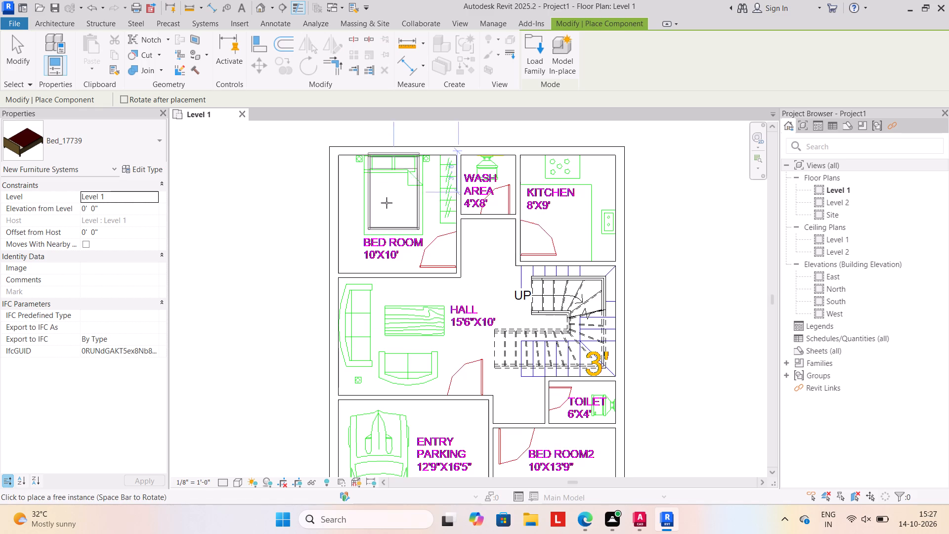
pyautogui.click(390, 197)
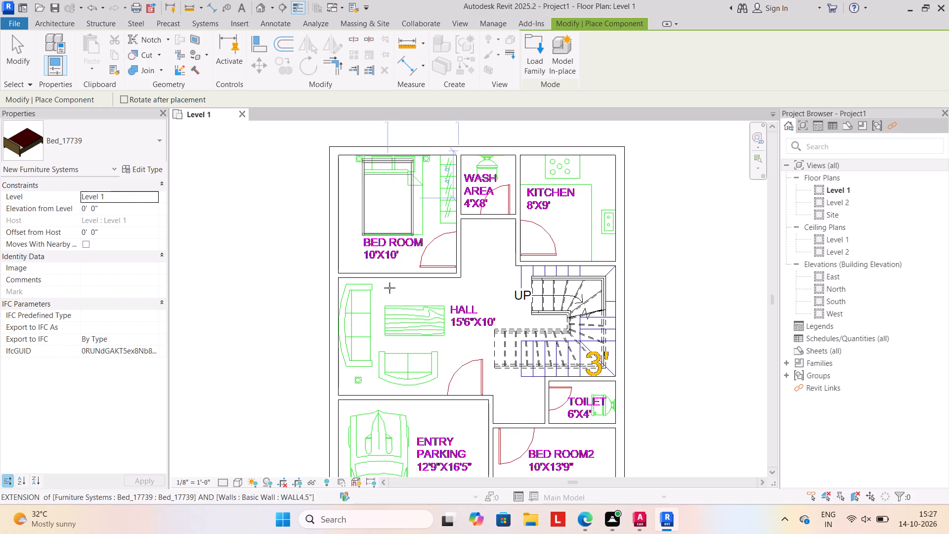
# Place a second Bed_17739 in BED ROOM2 over the plan's bed symbol, rotated with its head toward the south wall.
pyautogui.scroll(-1, 404, 358)
pyautogui.moveTo(404, 358); pyautogui.dragTo(405, 235, button='middle')
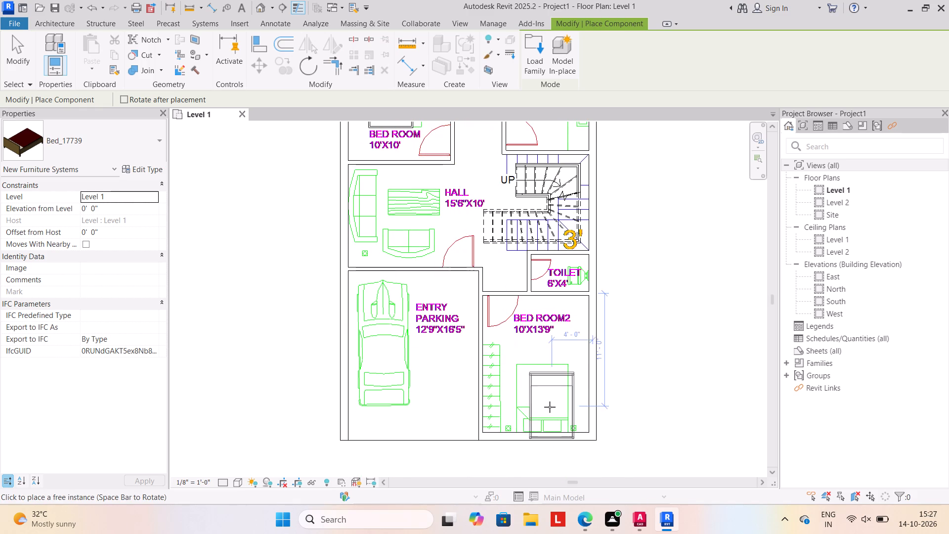
pyautogui.press('space')
pyautogui.press('space')
pyautogui.press('space')
pyautogui.press('space')
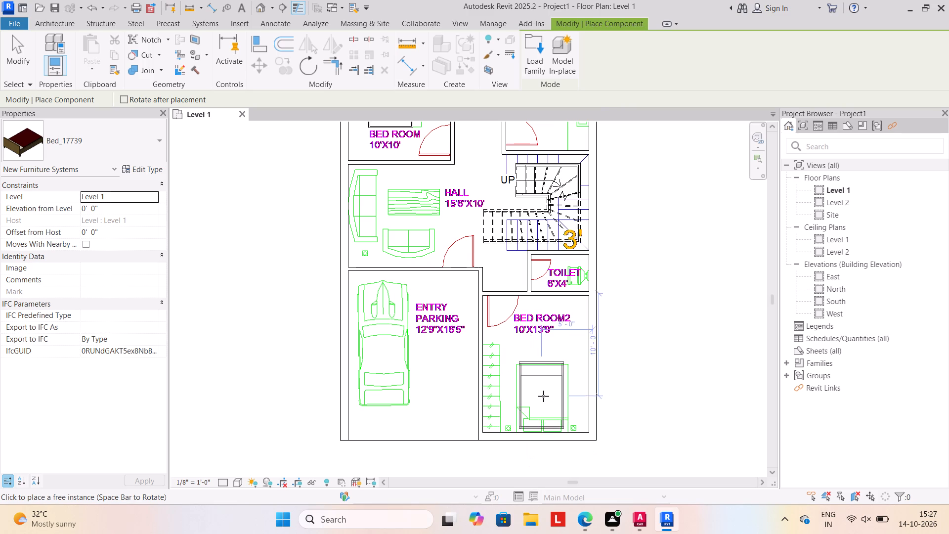
pyautogui.press('space')
pyautogui.press('space')
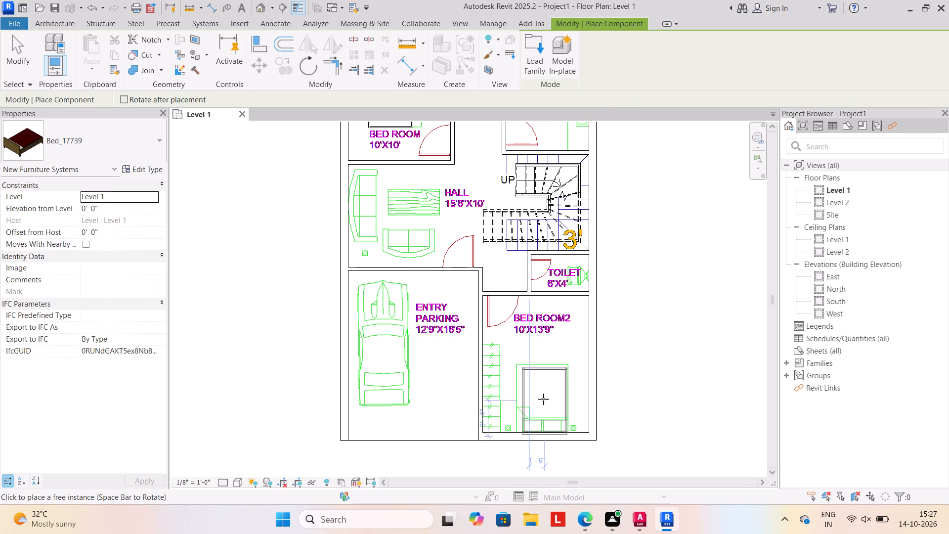
pyautogui.click(543, 396)
# Load the 3_Seater_Sofa_15877 family from the sofa folder of the SHUBHAM CITY library for component placement.
pyautogui.scroll(-3, 440, 389)
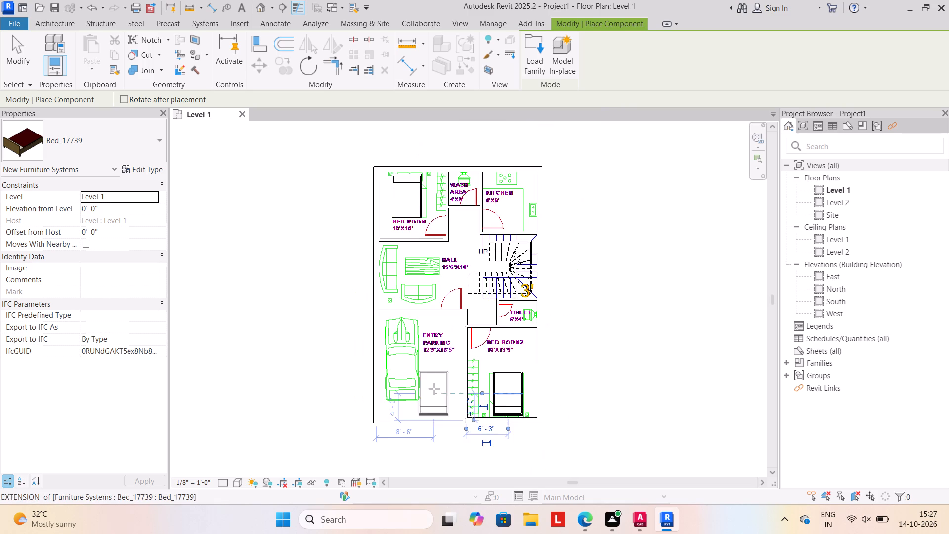
pyautogui.moveTo(437, 395); pyautogui.dragTo(456, 436, button='middle')
pyautogui.click(527, 53)
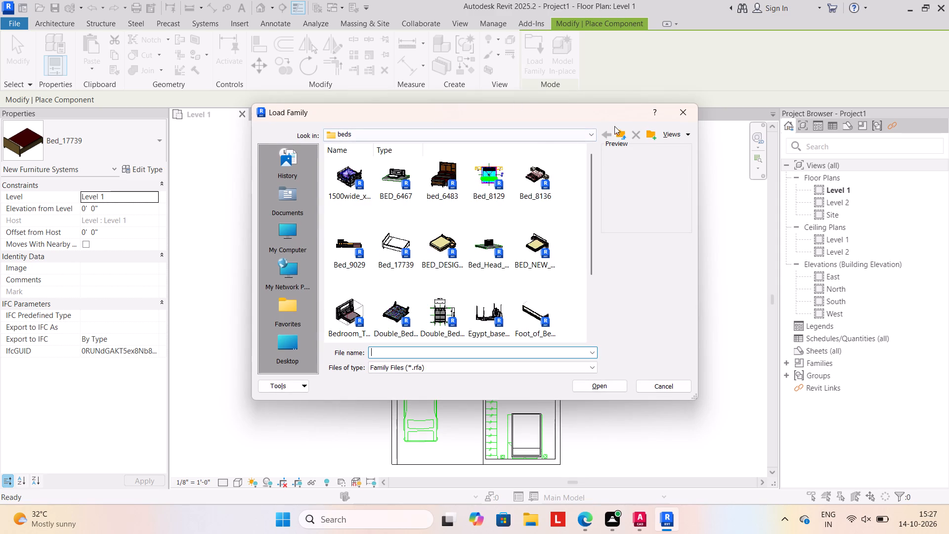
pyautogui.click(617, 131)
pyautogui.scroll(-3, 459, 218)
pyautogui.scroll(4, 457, 222)
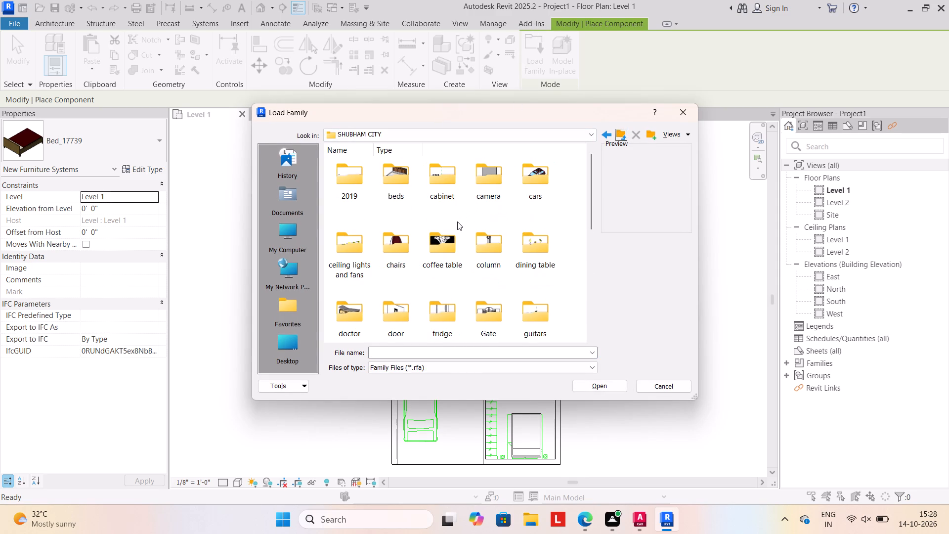
pyautogui.scroll(5, 458, 221)
pyautogui.scroll(-3, 525, 219)
pyautogui.scroll(3, 525, 220)
pyautogui.scroll(5, 346, 282)
pyautogui.scroll(-6, 376, 287)
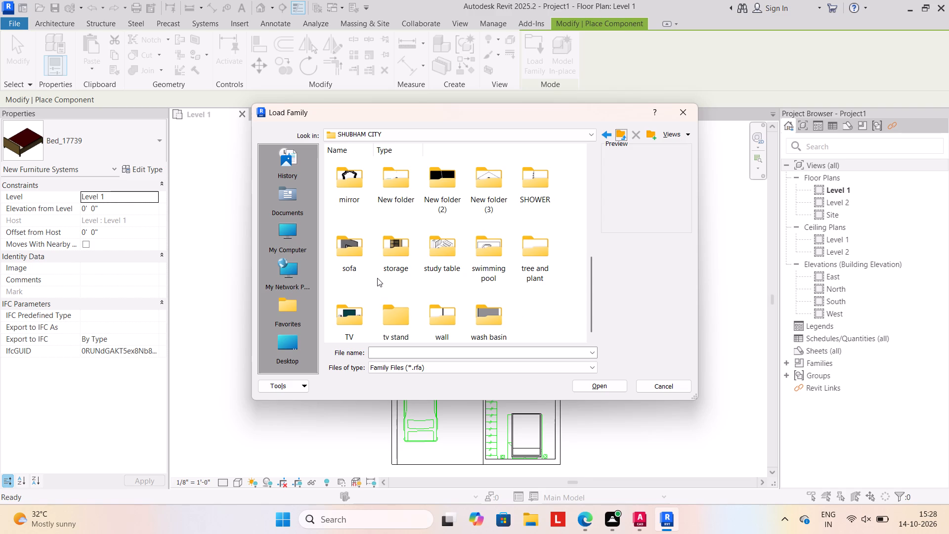
pyautogui.scroll(-4, 377, 278)
pyautogui.scroll(6, 378, 278)
pyautogui.scroll(-5, 378, 279)
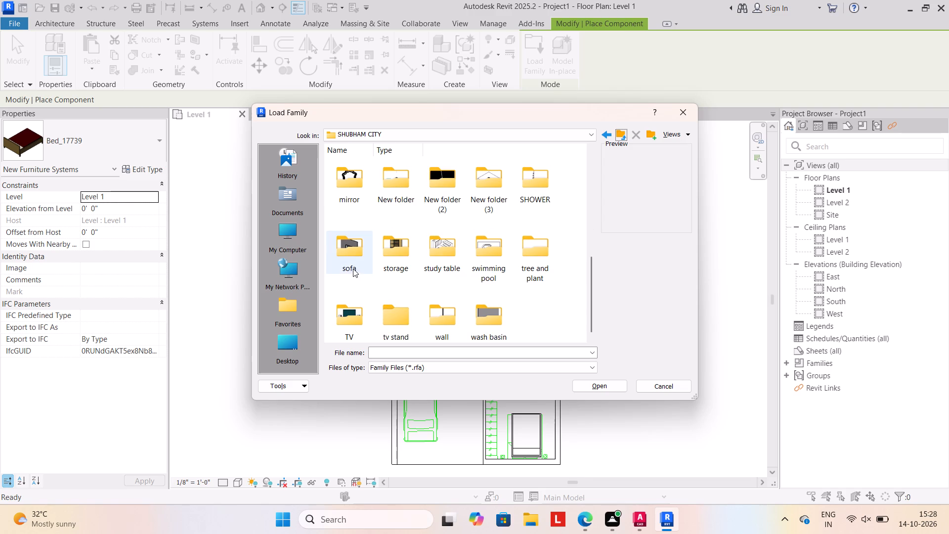
pyautogui.doubleClick(350, 261)
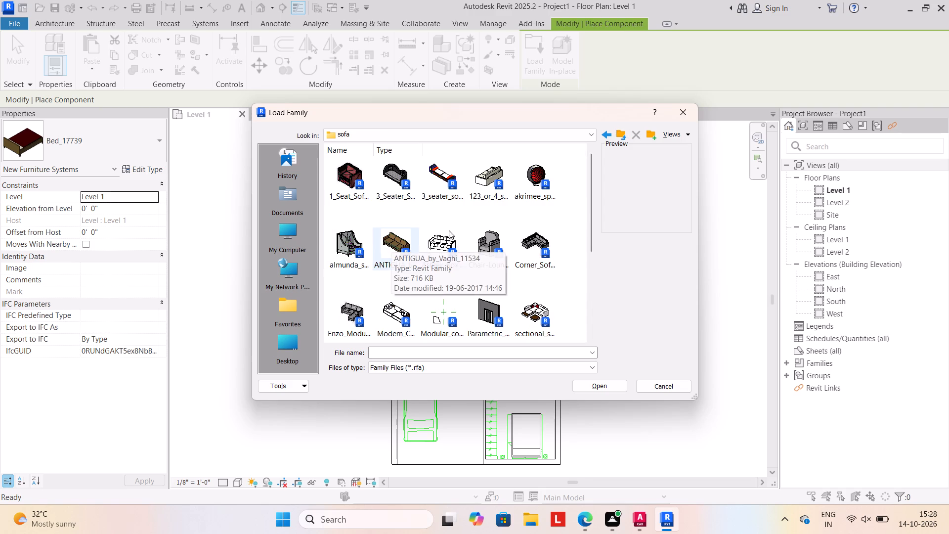
pyautogui.click(393, 175)
pyautogui.click(597, 383)
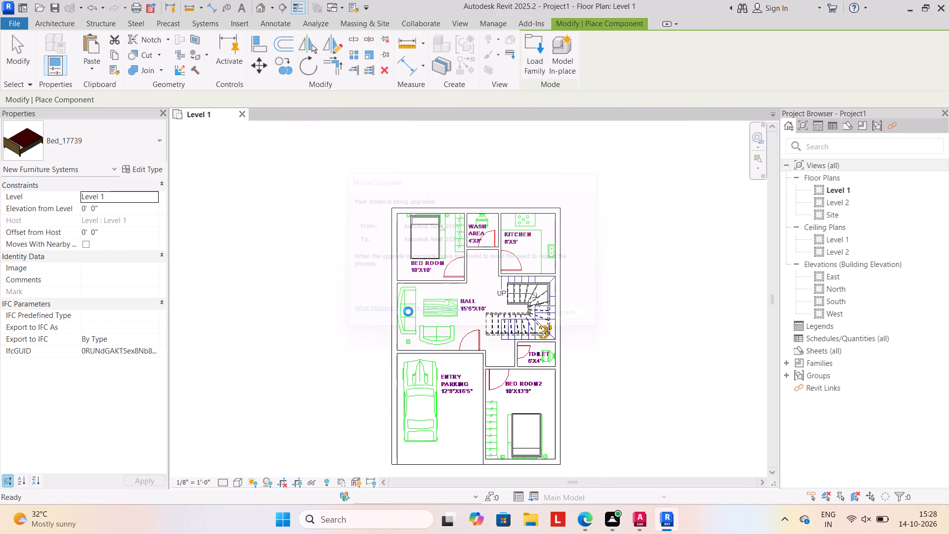
# Place the 3_Seater_Sofa_15877 in the hall over the plan's long sofa symbol, rotated to run north-south along the west wall.
pyautogui.press('space')
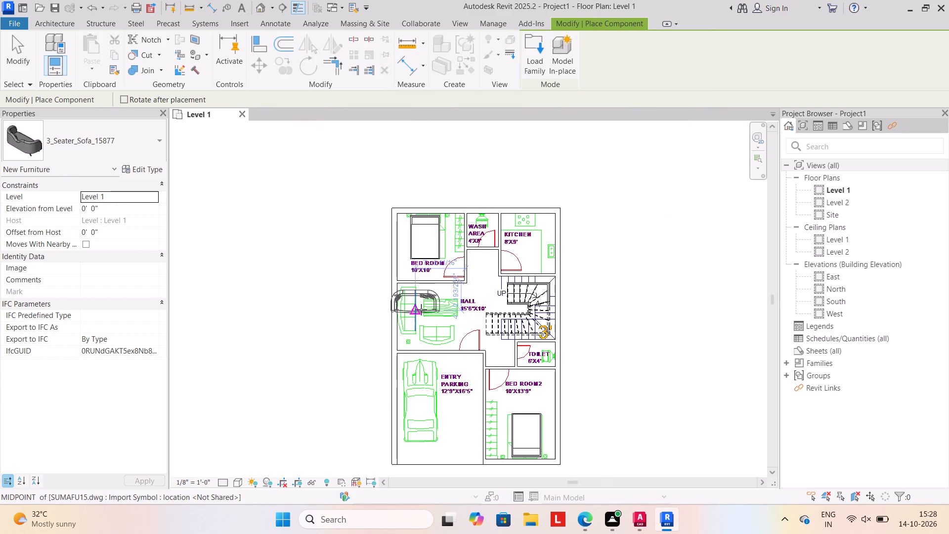
pyautogui.press('space')
pyautogui.press('space')
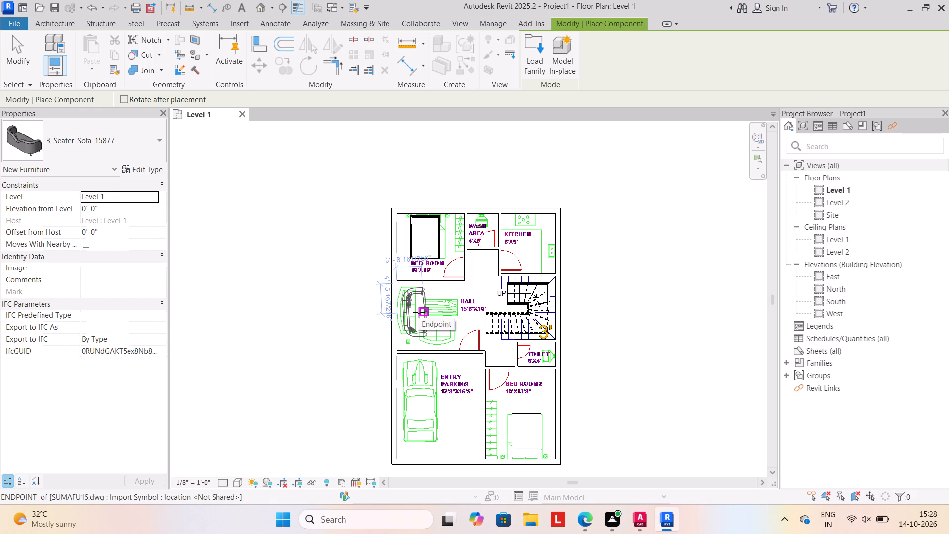
pyautogui.press('space')
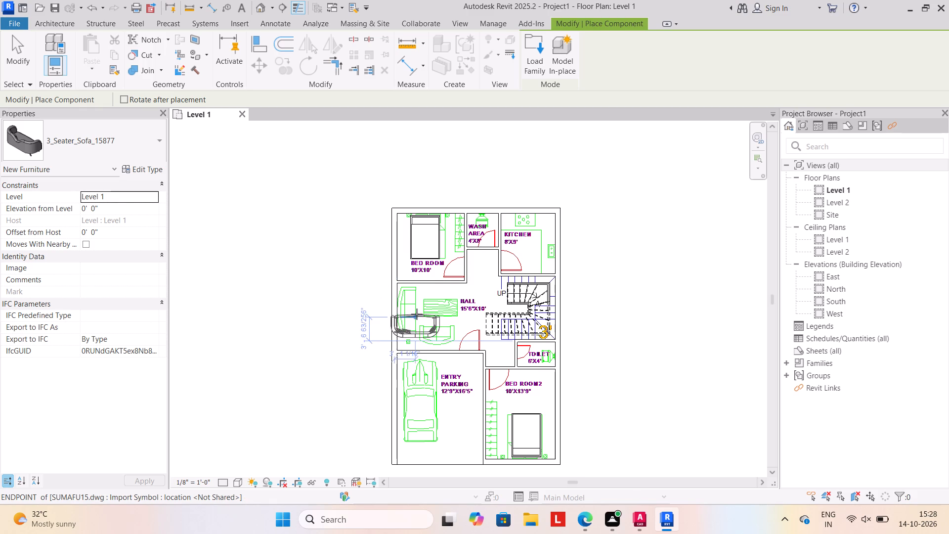
pyautogui.press('space')
pyautogui.press('space')
pyautogui.press('space')
pyautogui.press('space')
pyautogui.press('space')
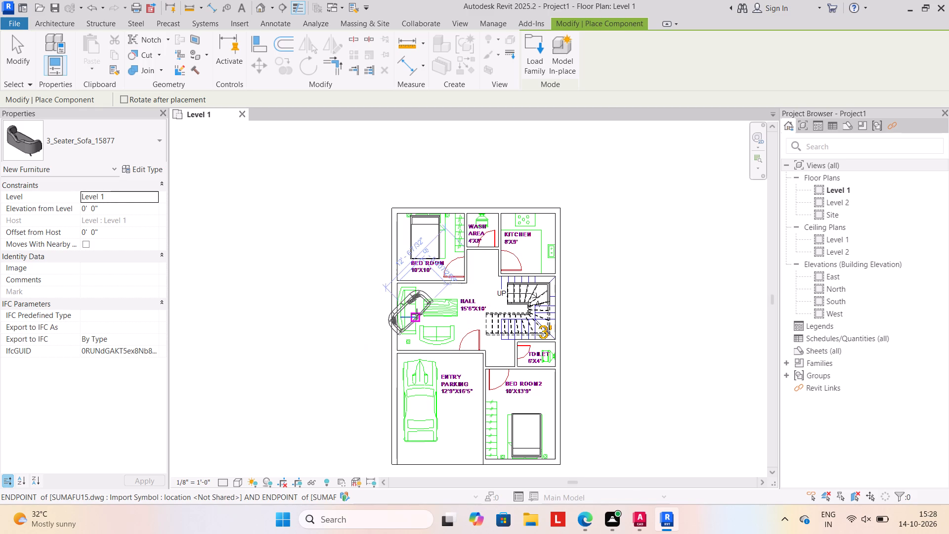
pyautogui.press('space')
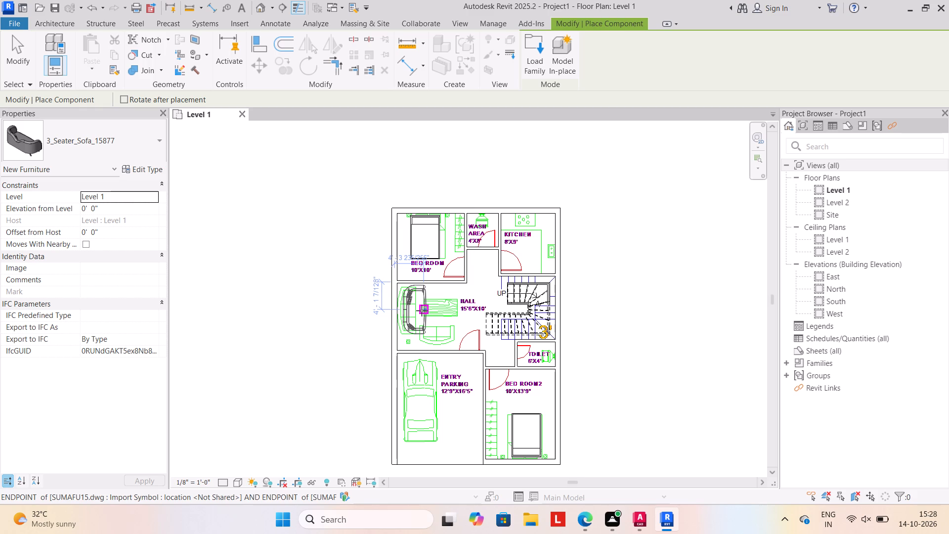
pyautogui.click(422, 311)
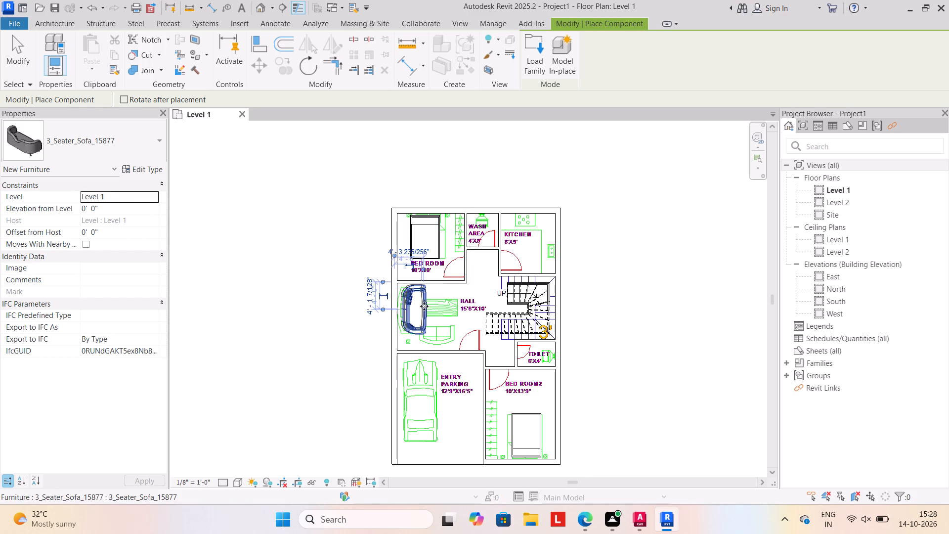
# Load the Single_Seat_Sofa_by_Vaghi_13650 family from the sofa folder.
pyautogui.click(534, 58)
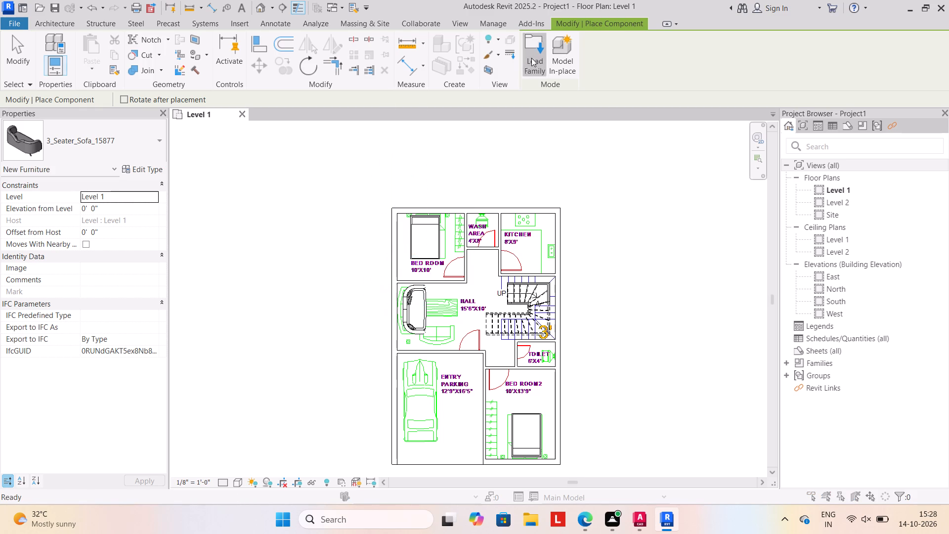
pyautogui.scroll(-7, 395, 174)
pyautogui.scroll(6, 403, 209)
pyautogui.scroll(-5, 407, 219)
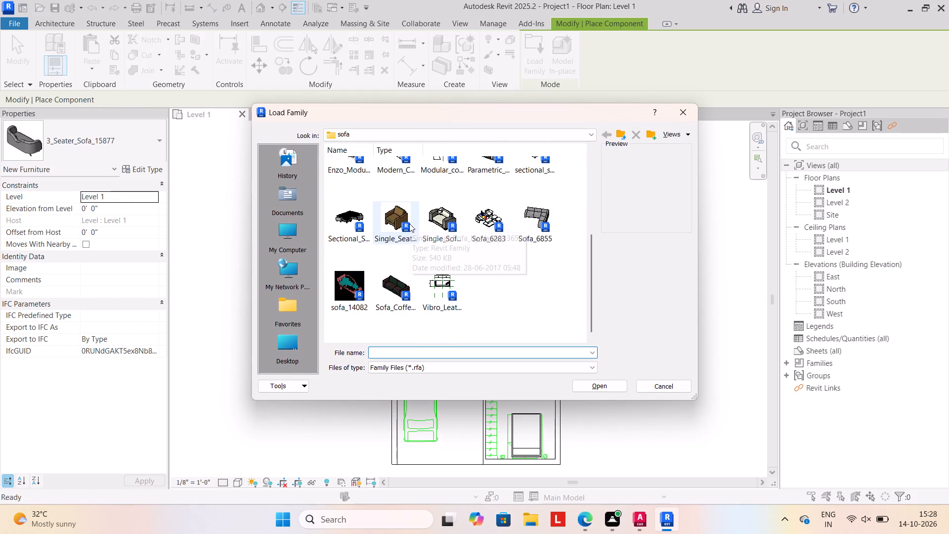
pyautogui.click(407, 224)
pyautogui.click(596, 385)
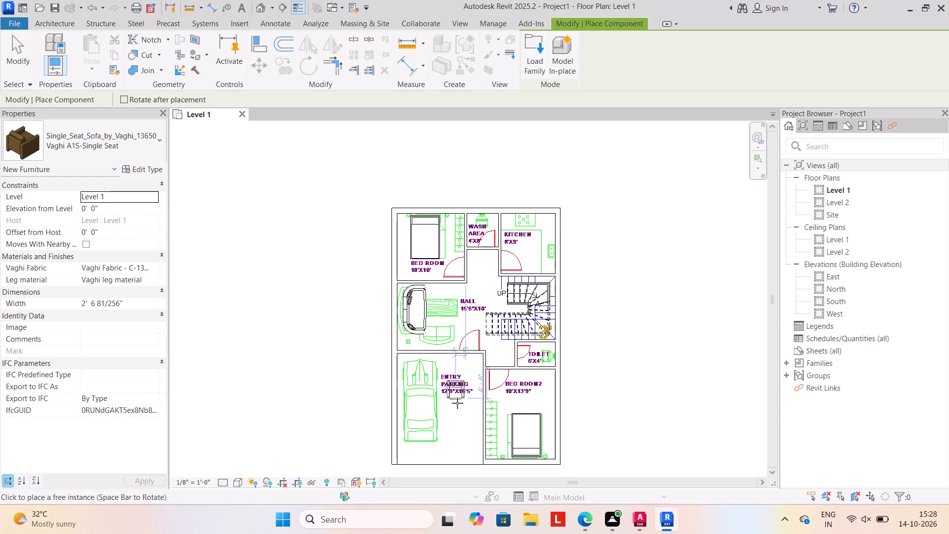
# Place the Vaghi A1S-Single Seat sofa over the plan's smaller sofa symbol near the hall's south wall and end placement.
pyautogui.press('space')
pyautogui.press('space')
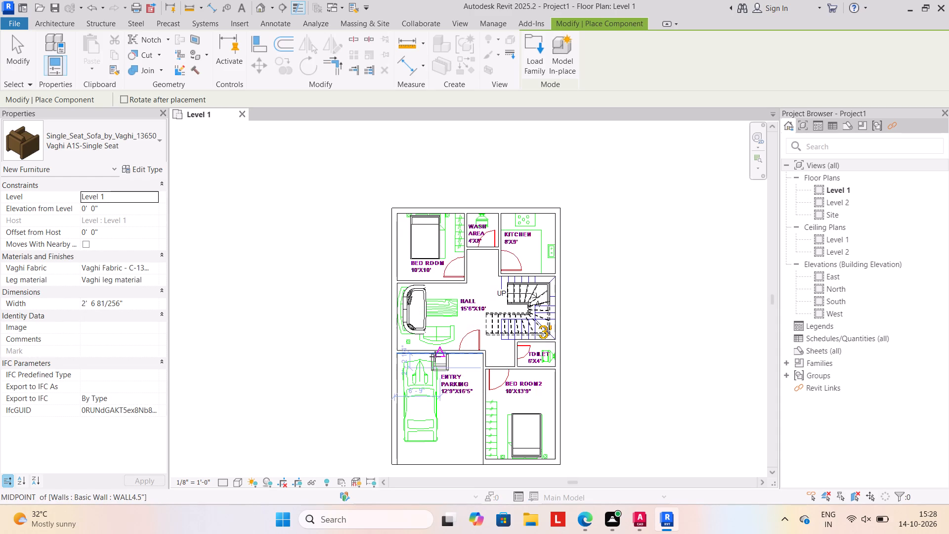
pyautogui.press('space')
pyautogui.press('space')
pyautogui.press('space')
pyautogui.press('space')
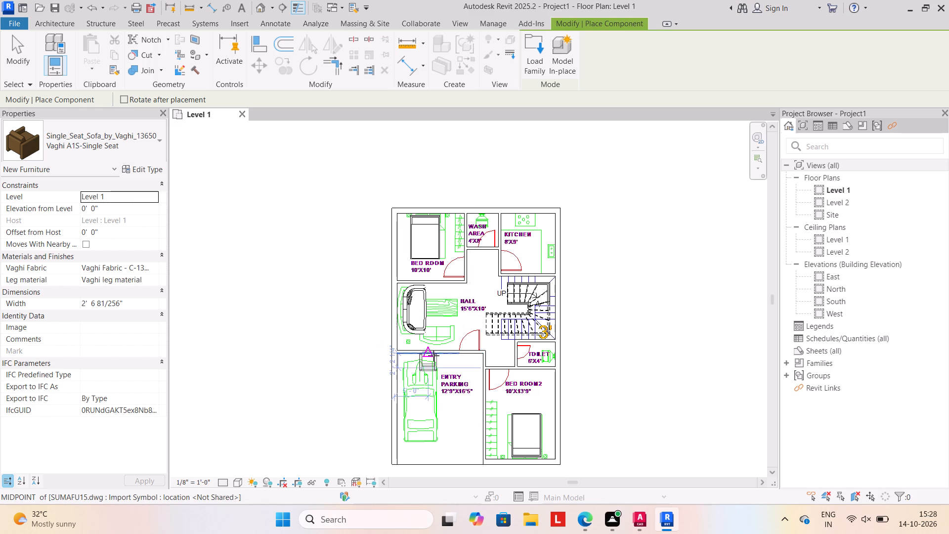
pyautogui.click(442, 329)
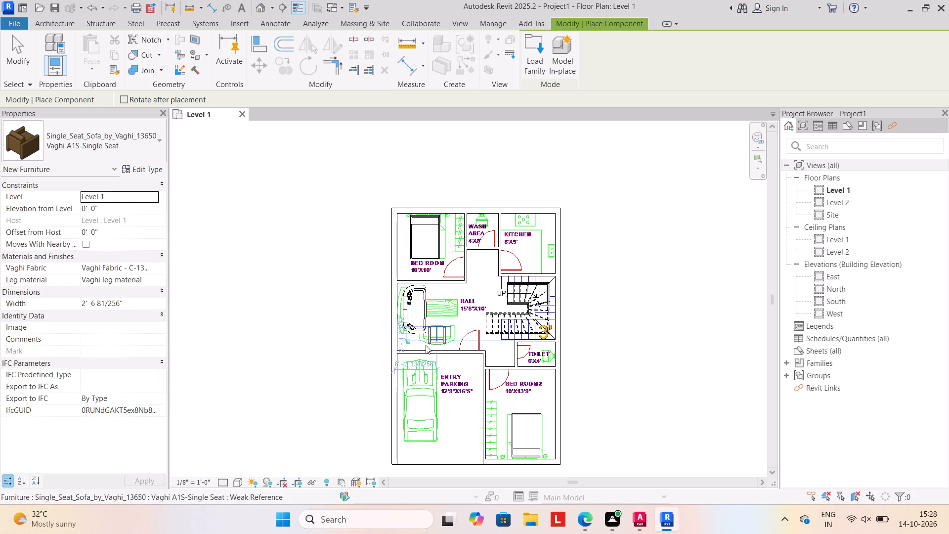
pyautogui.press('Escape')
pyautogui.press('Escape')
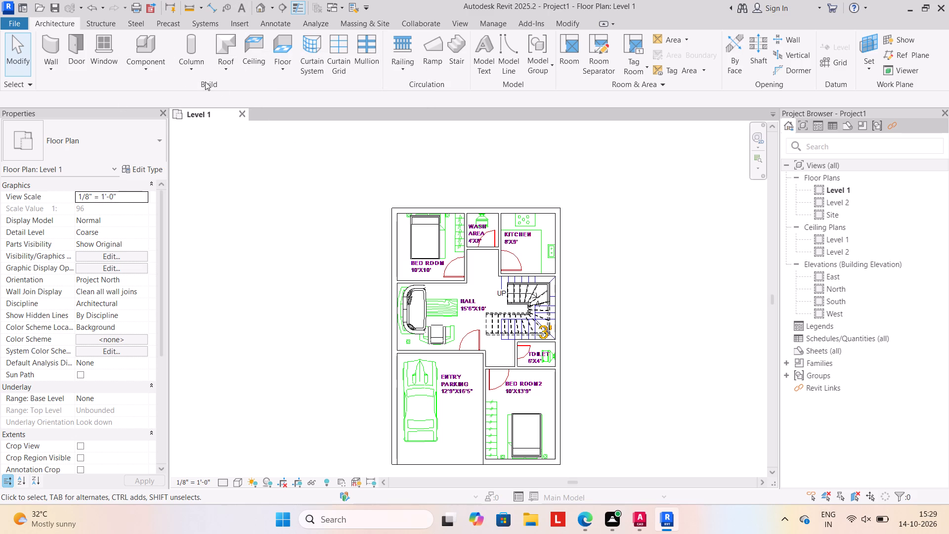
# Load the Dining_table_14755 family from the dining table folder of the SHUBHAM CITY library for component placement.
pyautogui.click(138, 69)
pyautogui.click(151, 89)
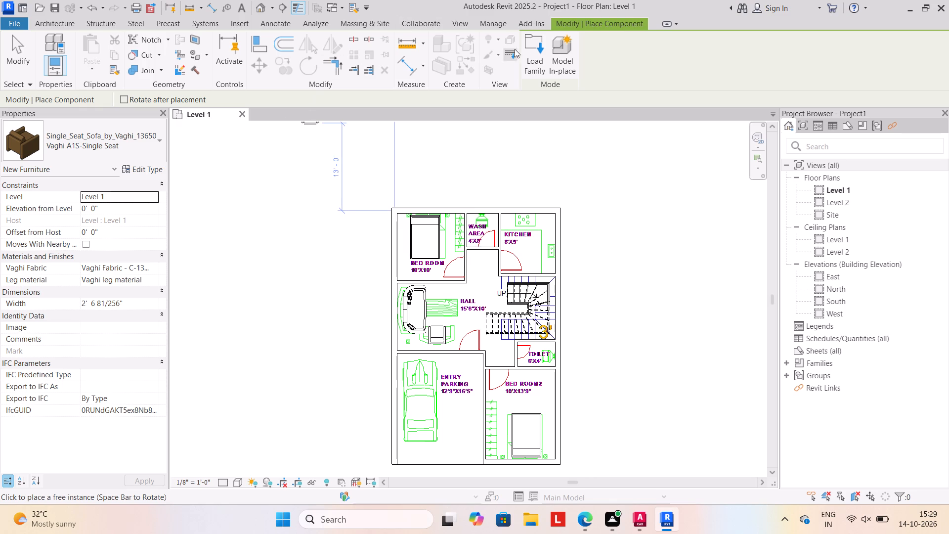
pyautogui.doubleClick(533, 53)
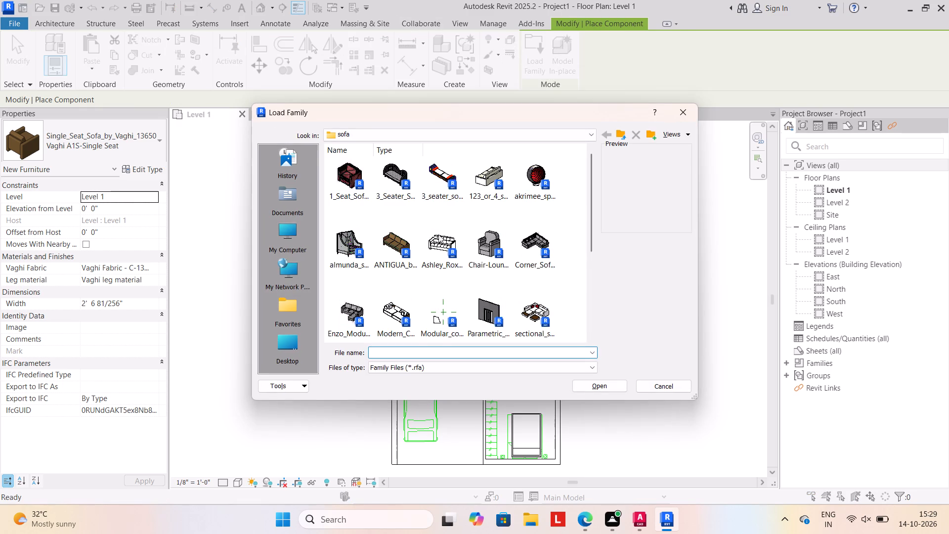
pyautogui.scroll(-7, 432, 288)
pyautogui.scroll(5, 467, 295)
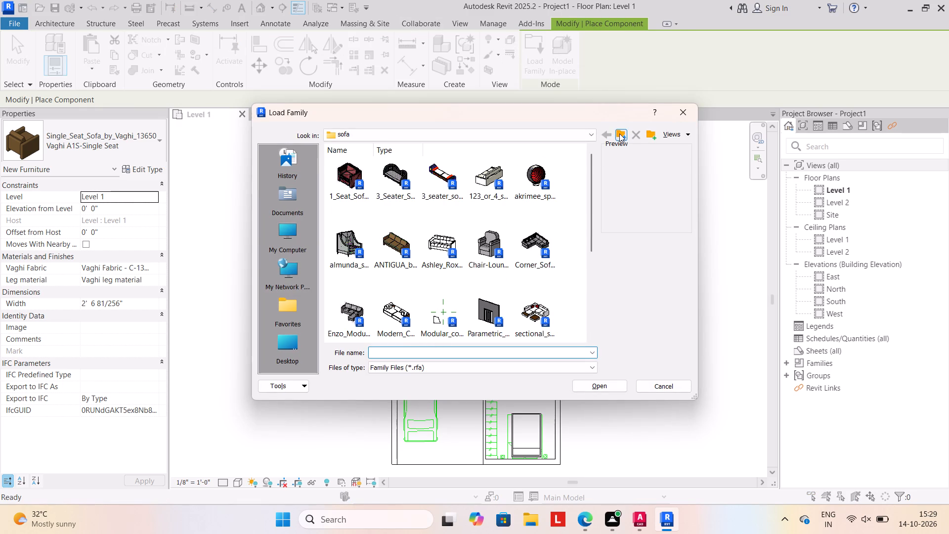
pyautogui.click(619, 133)
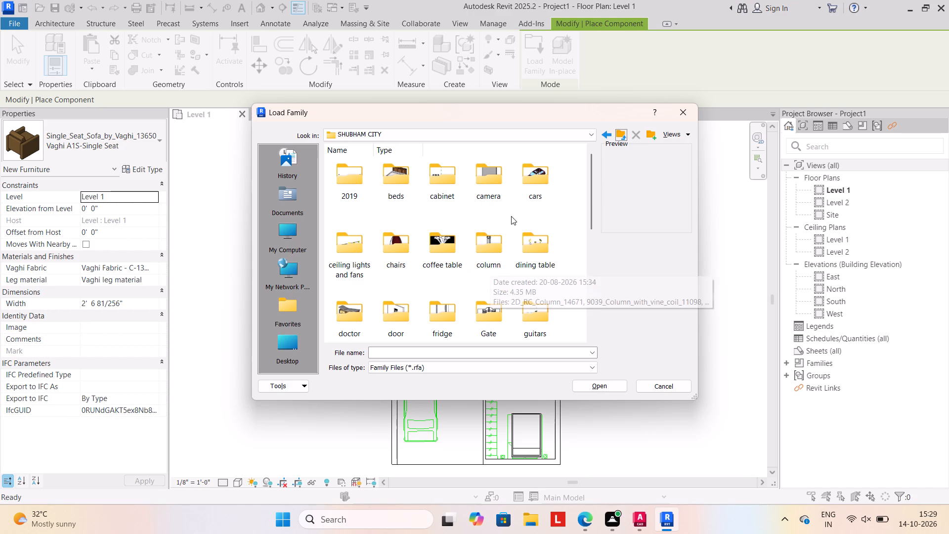
pyautogui.doubleClick(539, 238)
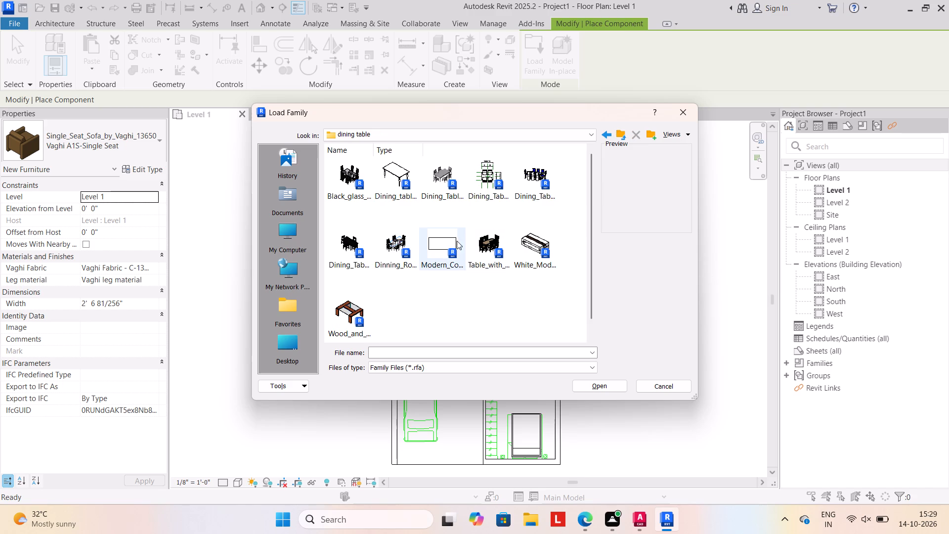
pyautogui.click(393, 178)
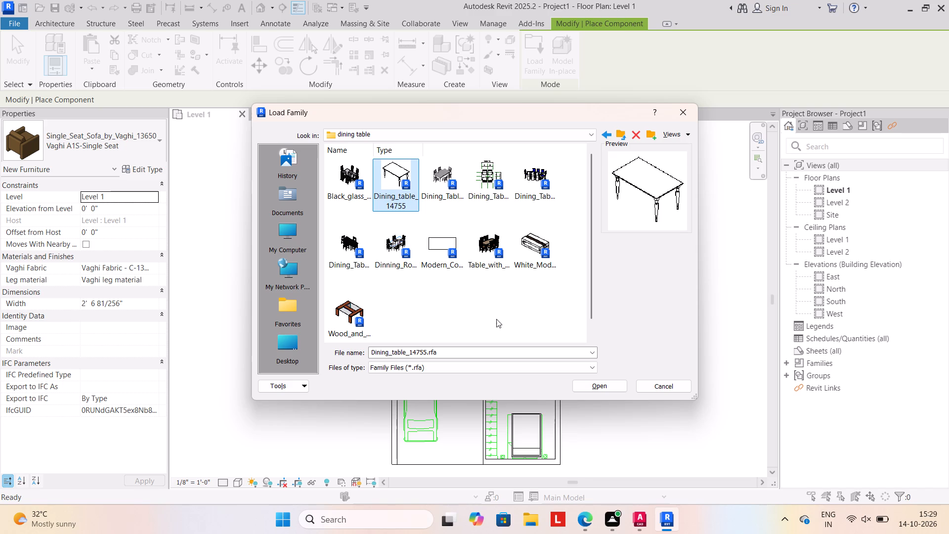
pyautogui.click(588, 388)
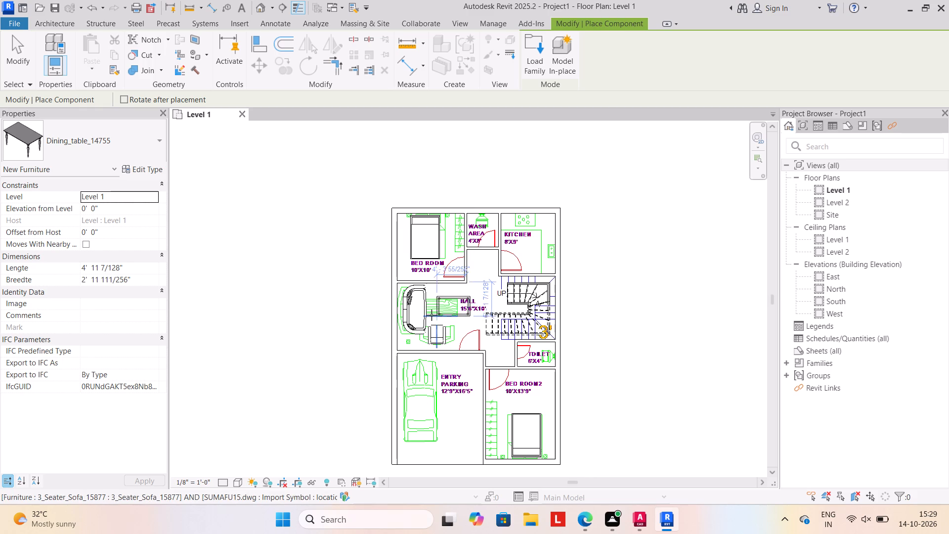
# Place the Dining_table_14755 in the hall, east of the three-seater sofa and overlapping the plan's table symbol, and end placement.
pyautogui.click(431, 315)
pyautogui.press('Escape')
pyautogui.press('Escape')
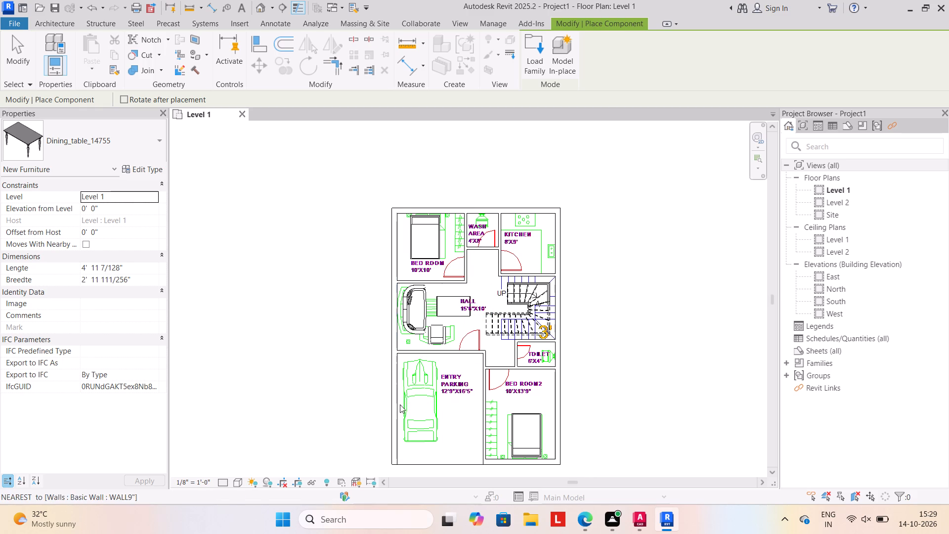
pyautogui.middleClick(426, 355)
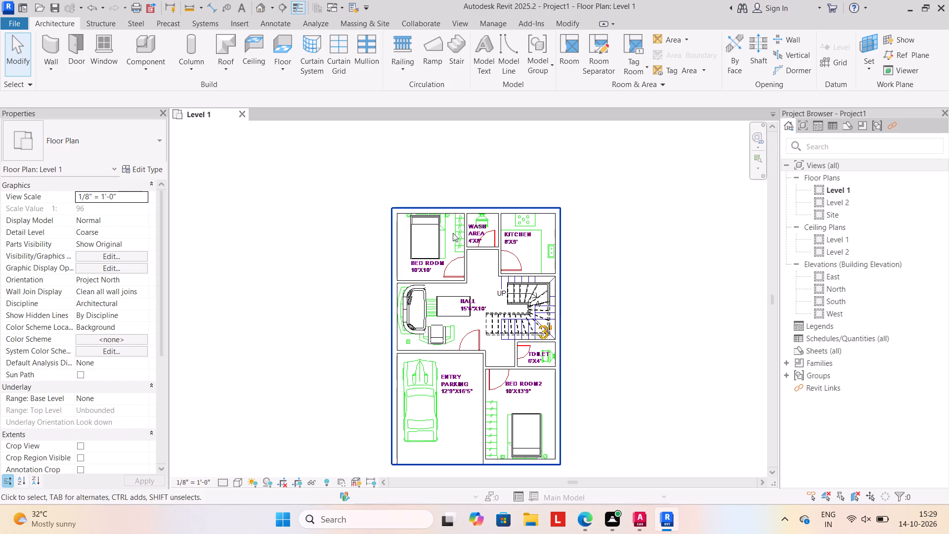
# Load the Modern_Toilet_7747 family from the wash basin folder of the SHUBHAM CITY library for component placement.
pyautogui.click(148, 71)
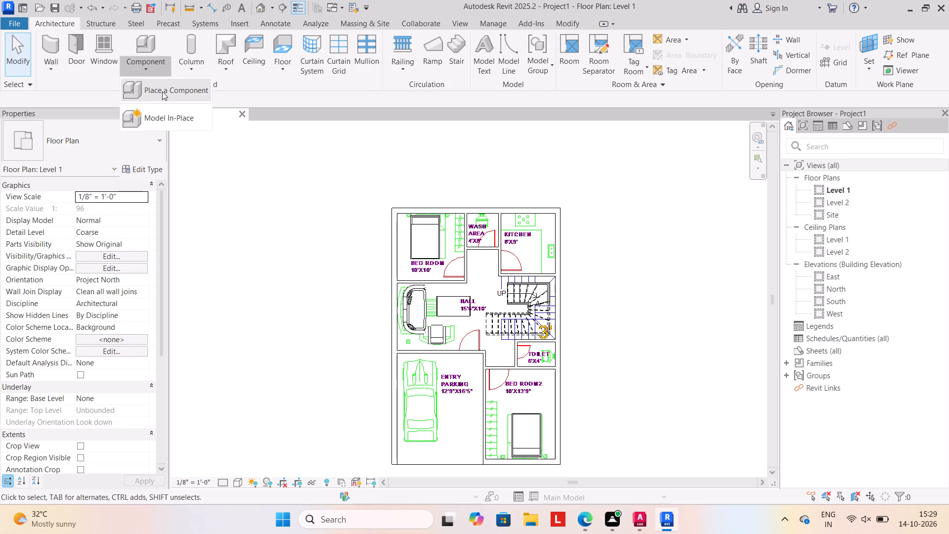
pyautogui.click(164, 91)
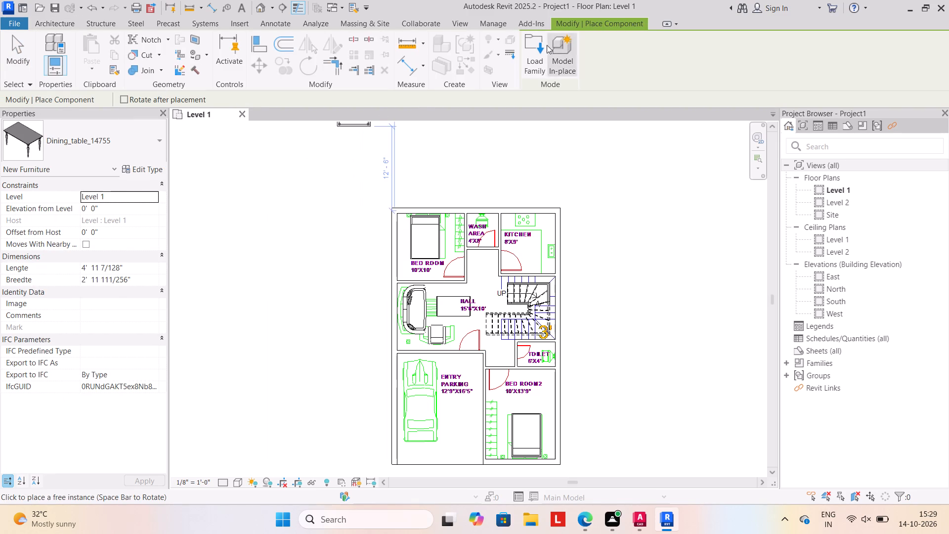
pyautogui.click(536, 53)
pyautogui.scroll(-6, 508, 207)
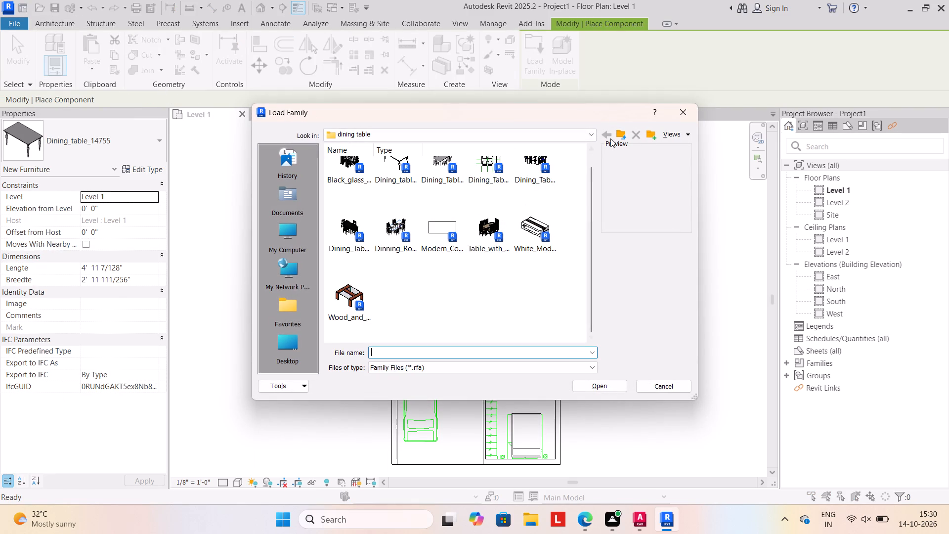
pyautogui.click(621, 132)
pyautogui.scroll(-5, 500, 214)
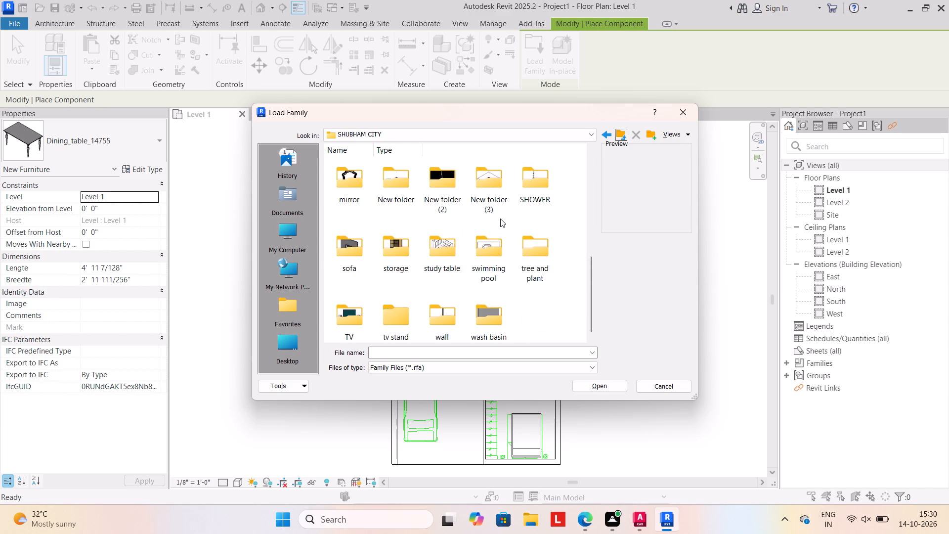
pyautogui.scroll(10, 500, 219)
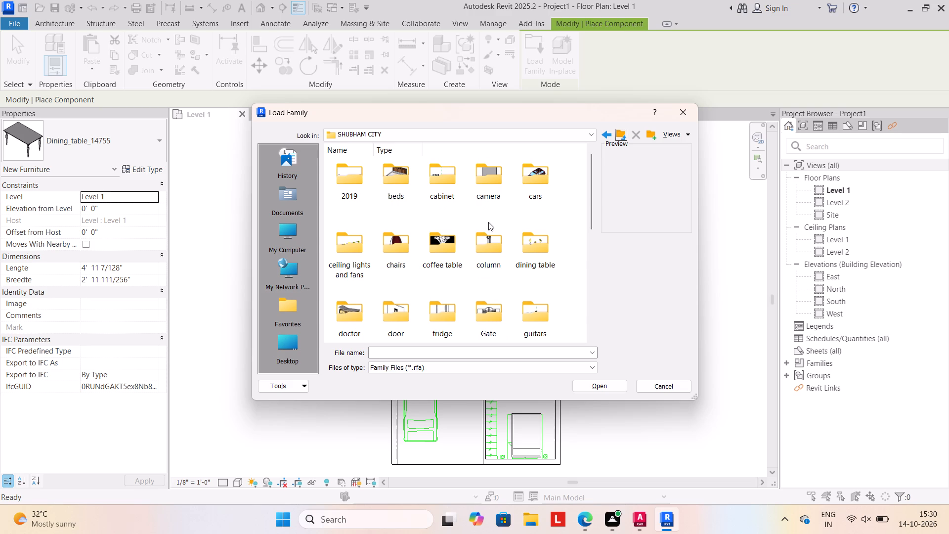
pyautogui.scroll(1, 488, 222)
pyautogui.scroll(-7, 427, 271)
pyautogui.scroll(7, 427, 271)
pyautogui.scroll(-4, 427, 271)
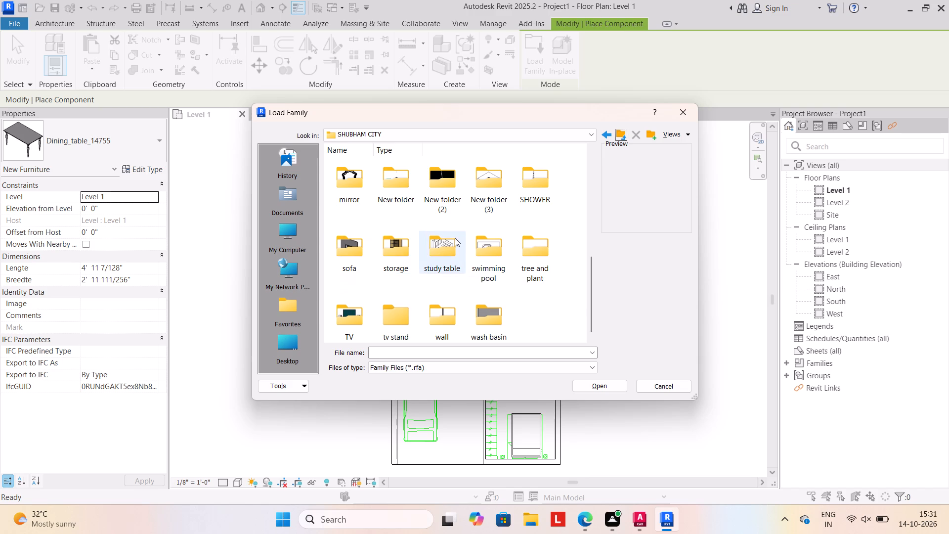
pyautogui.scroll(-5, 456, 238)
pyautogui.scroll(12, 457, 246)
pyautogui.scroll(-7, 461, 249)
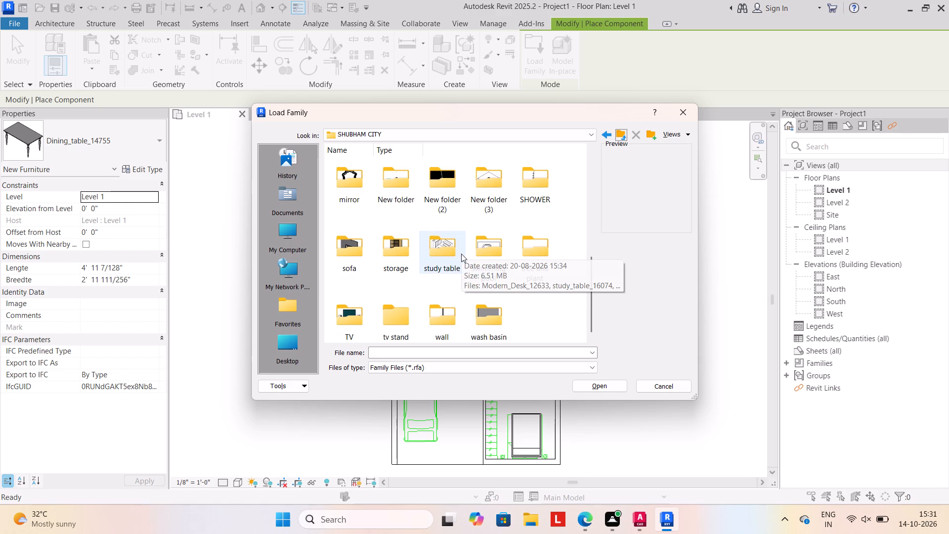
pyautogui.scroll(-2, 461, 254)
pyautogui.scroll(3, 462, 254)
pyautogui.scroll(-10, 462, 258)
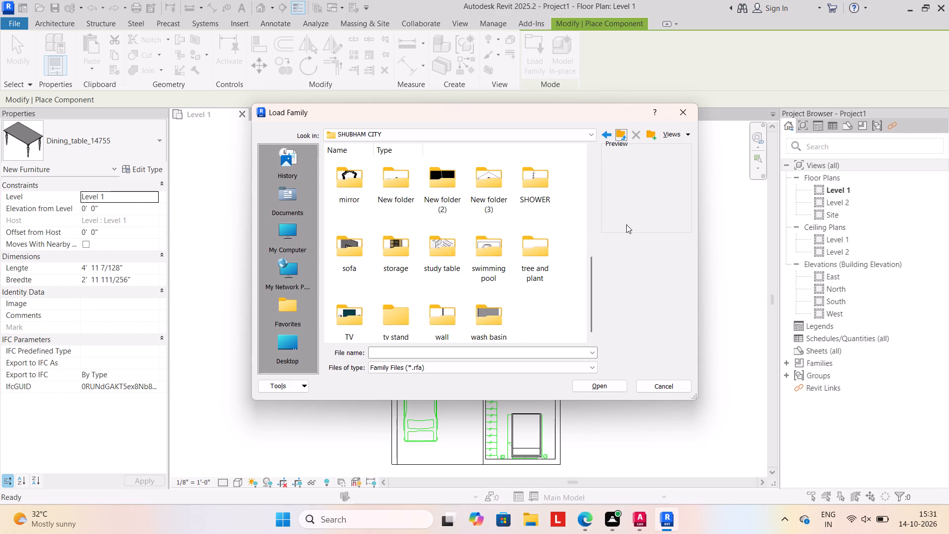
pyautogui.click(714, 213)
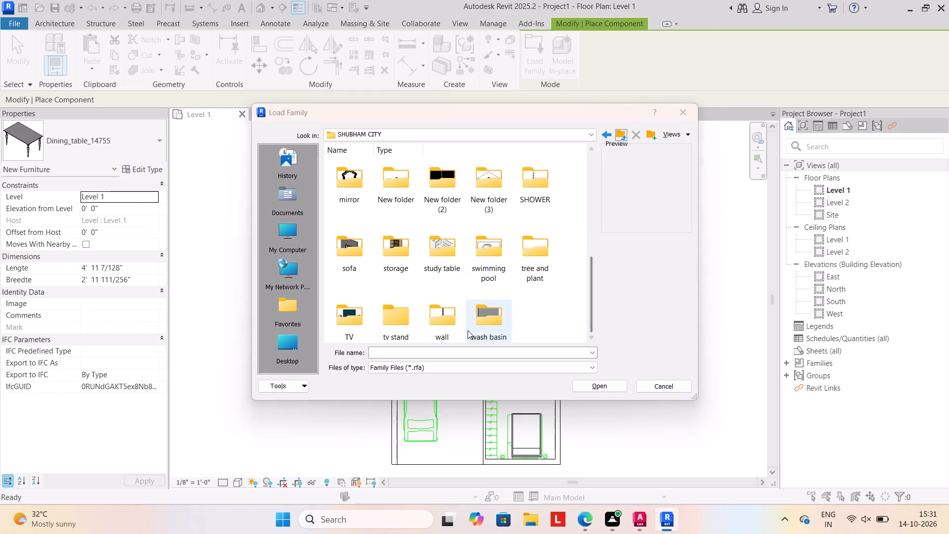
pyautogui.scroll(11, 443, 287)
pyautogui.scroll(-5, 485, 258)
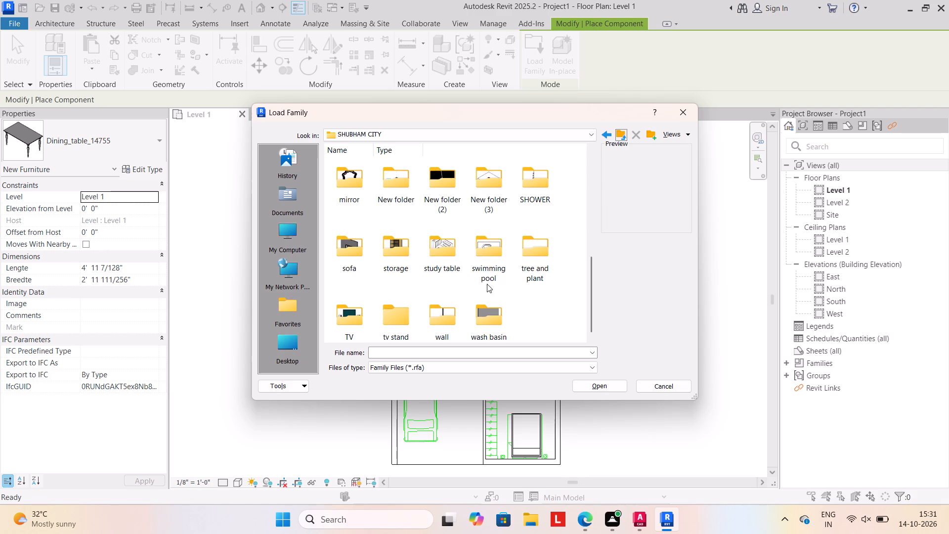
pyautogui.doubleClick(488, 321)
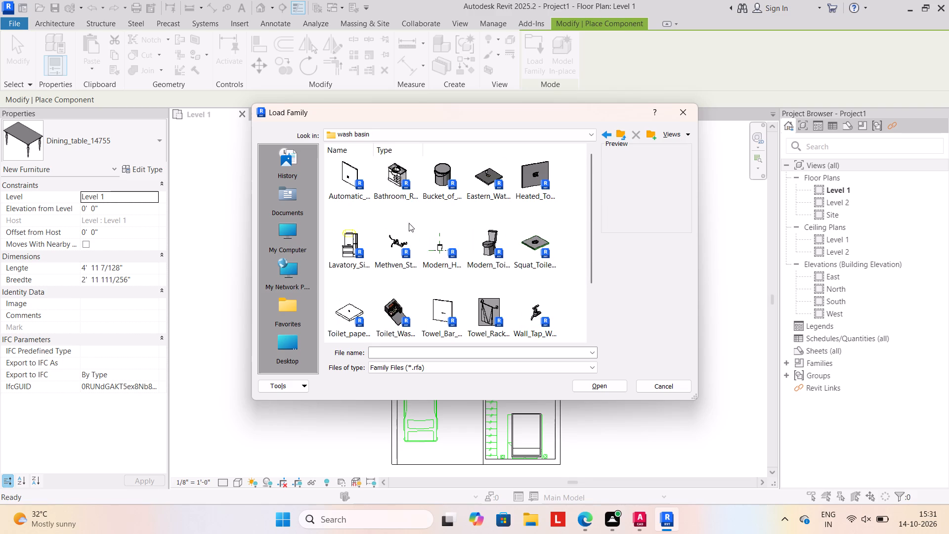
pyautogui.click(484, 237)
pyautogui.click(603, 388)
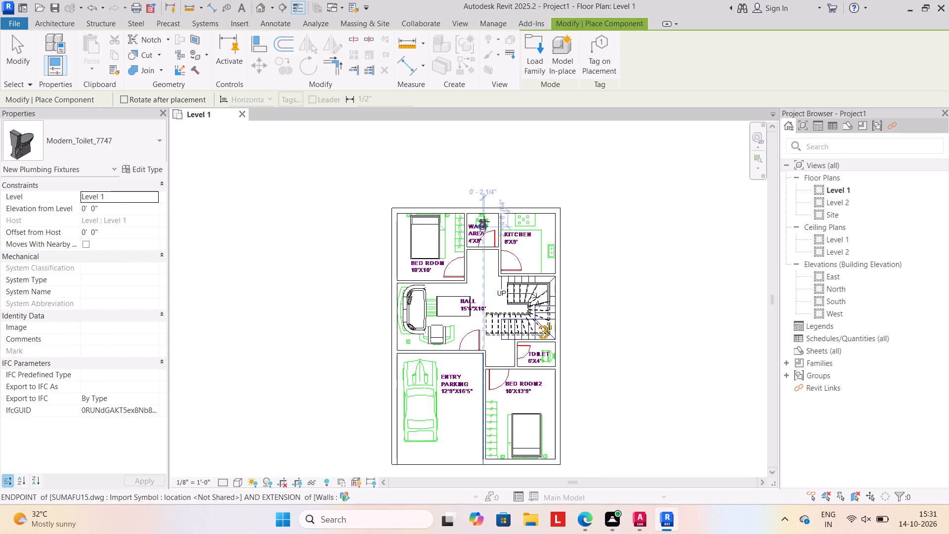
# Place the Modern_Toilet_7747 over the plan's toilet symbol against the wash area's north wall.
pyautogui.scroll(7, 484, 221)
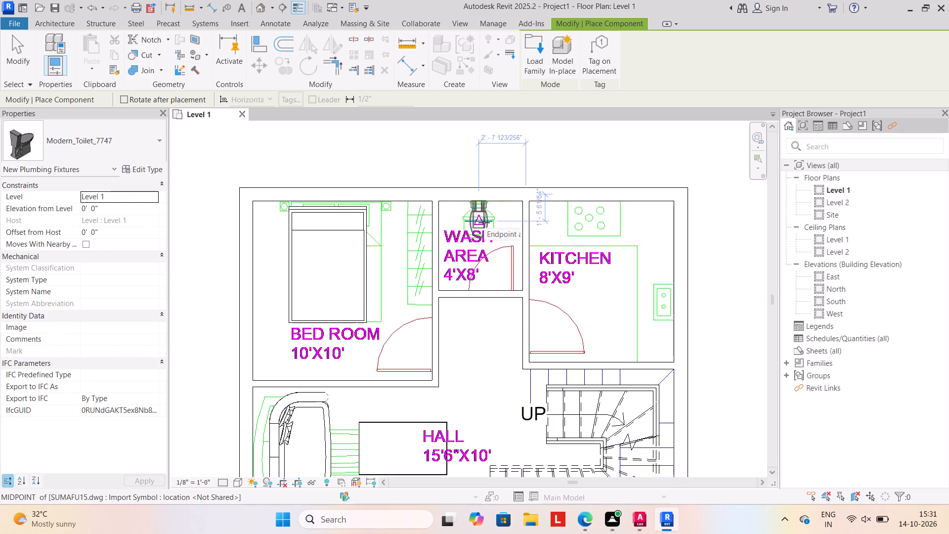
pyautogui.click(484, 222)
# Place a second Modern_Toilet_7747, rotated to back onto the east wall, over the toilet room's fixture symbol and end placement.
pyautogui.scroll(-2, 516, 302)
pyautogui.moveTo(516, 303); pyautogui.dragTo(473, 200, button='middle')
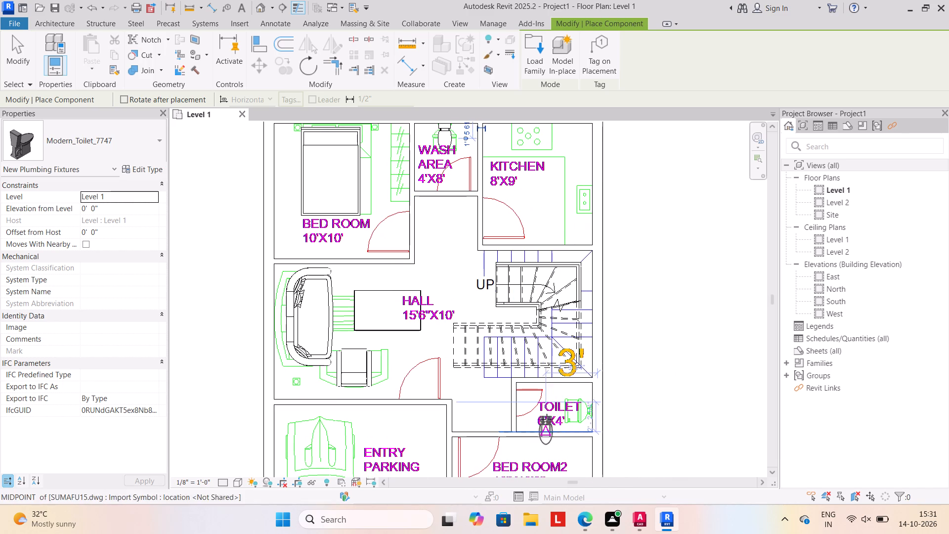
pyautogui.press('space')
pyautogui.press('space')
pyautogui.press('space')
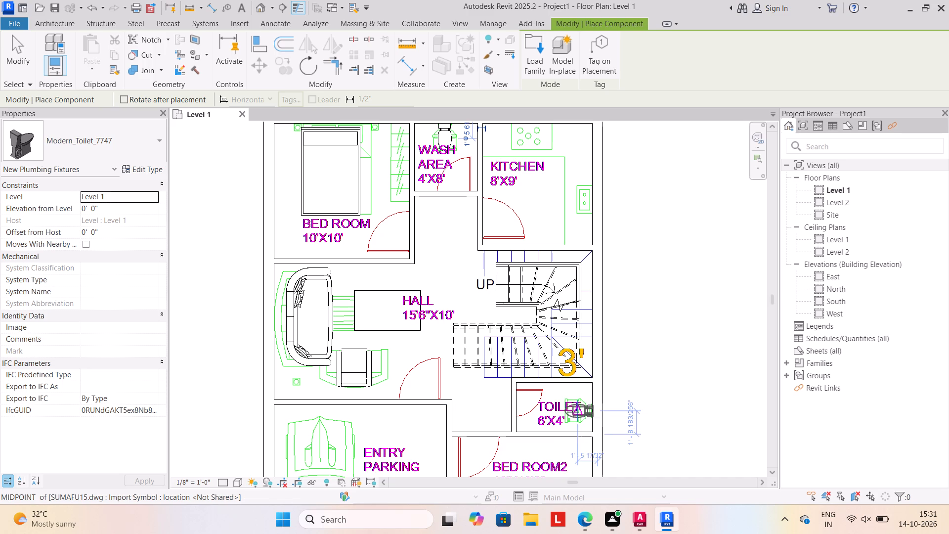
pyautogui.click(573, 412)
pyautogui.press('Escape')
pyautogui.press('Escape')
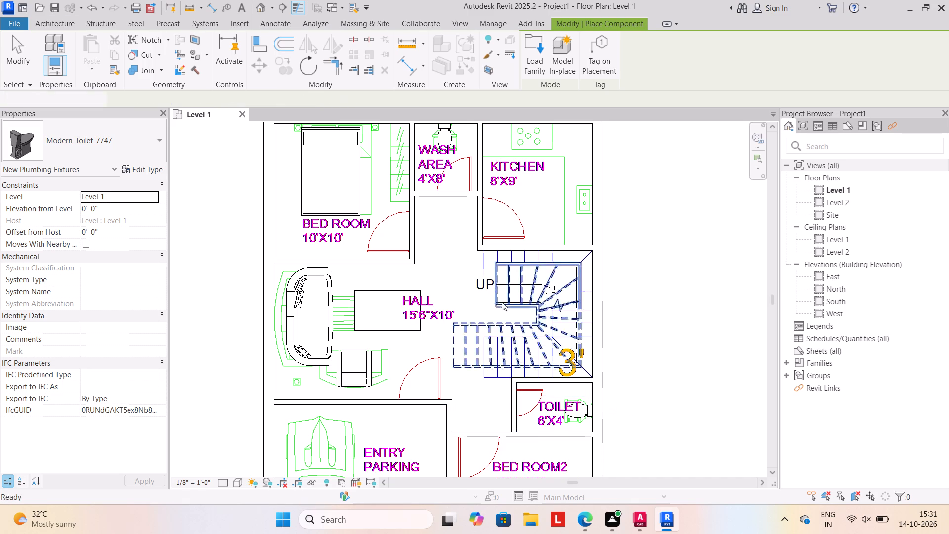
# Place Single-Flush 30" x 80" doors in the wash area's south wall and the toilet room's west wall.
pyautogui.scroll(-4, 464, 315)
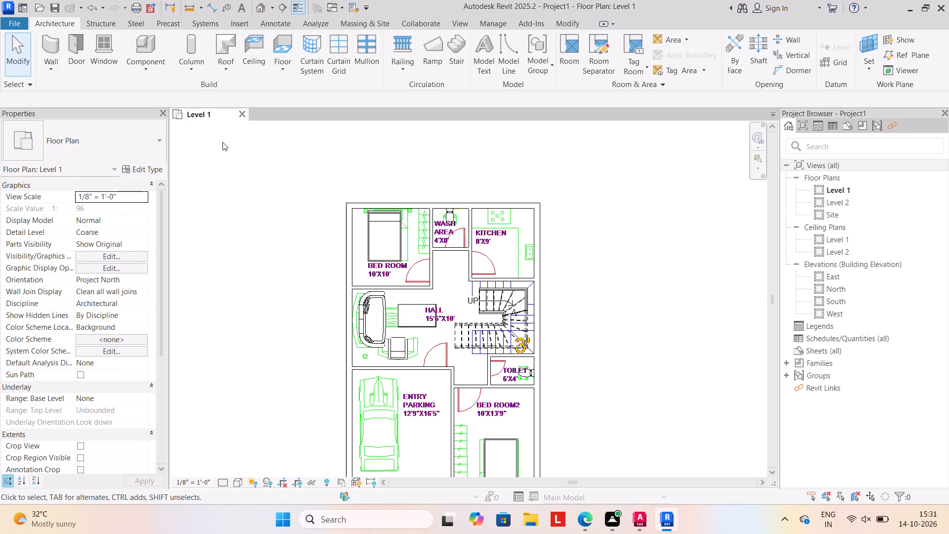
pyautogui.click(79, 39)
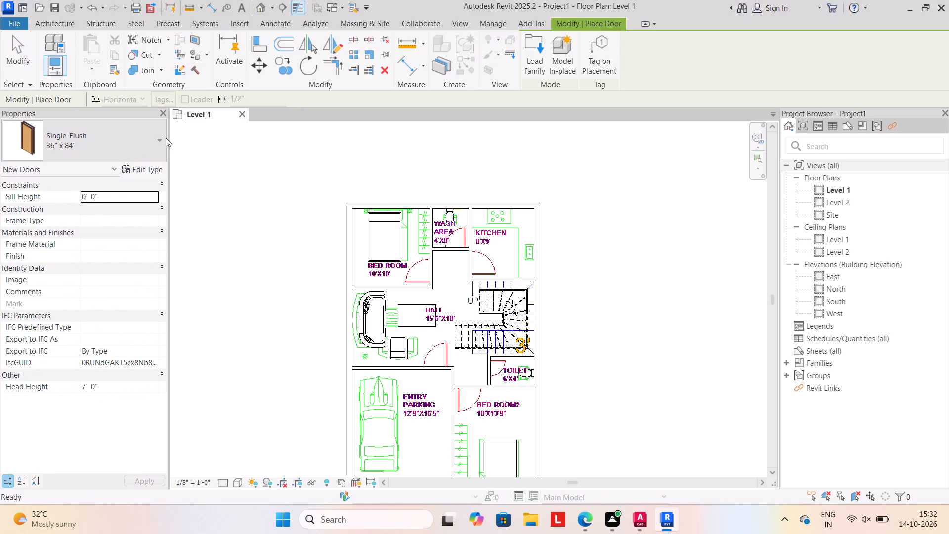
pyautogui.click(157, 141)
pyautogui.click(105, 211)
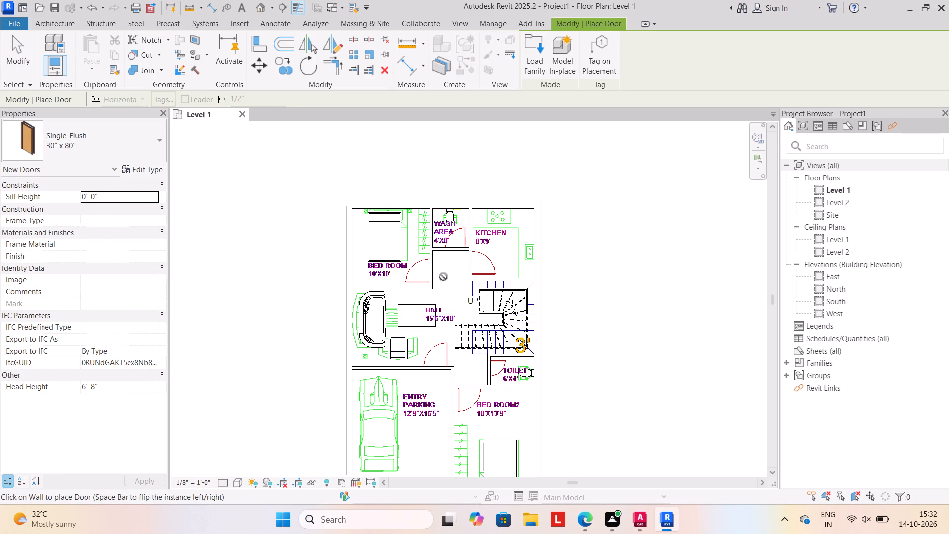
pyautogui.click(158, 142)
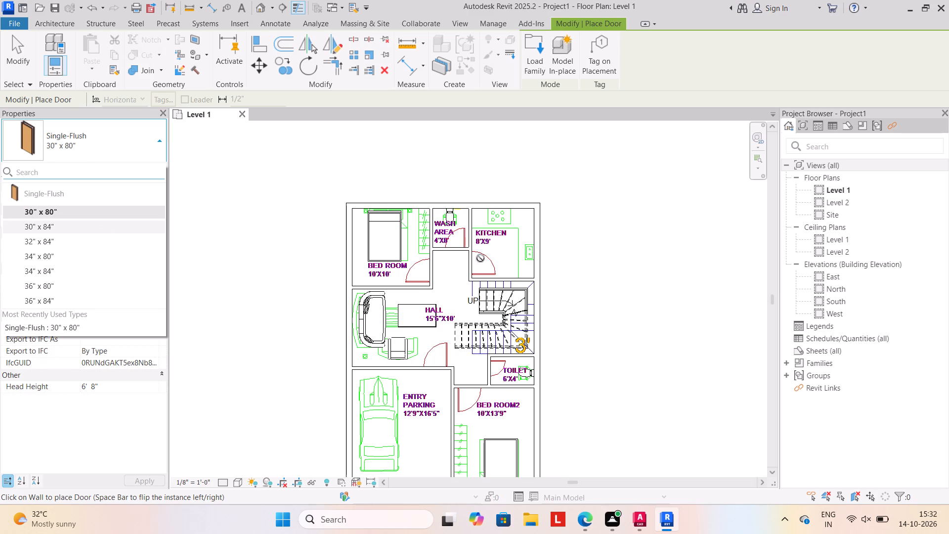
pyautogui.click(63, 214)
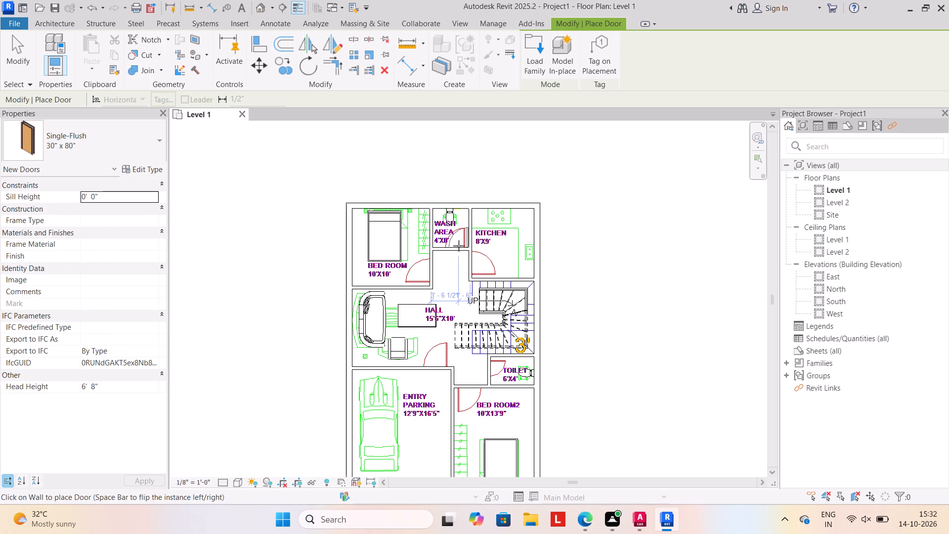
pyautogui.click(455, 248)
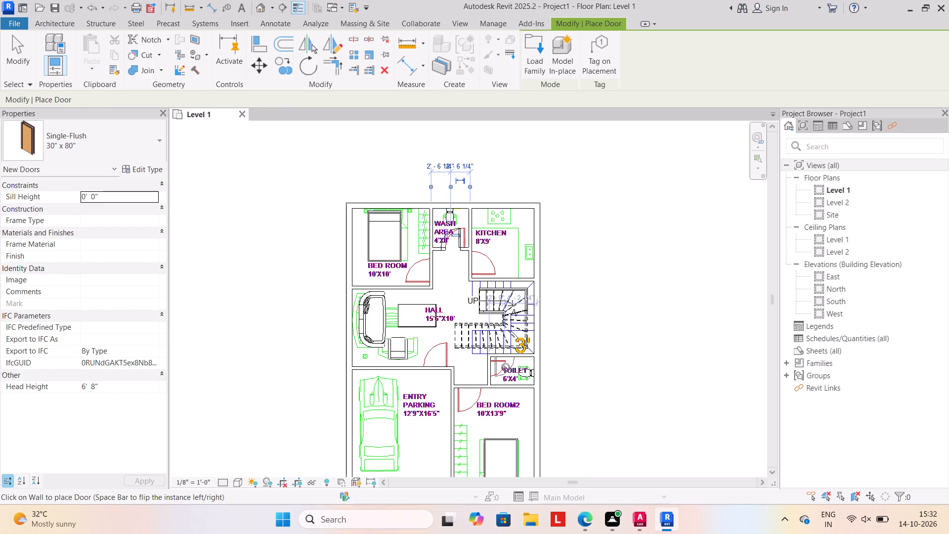
pyautogui.press('space')
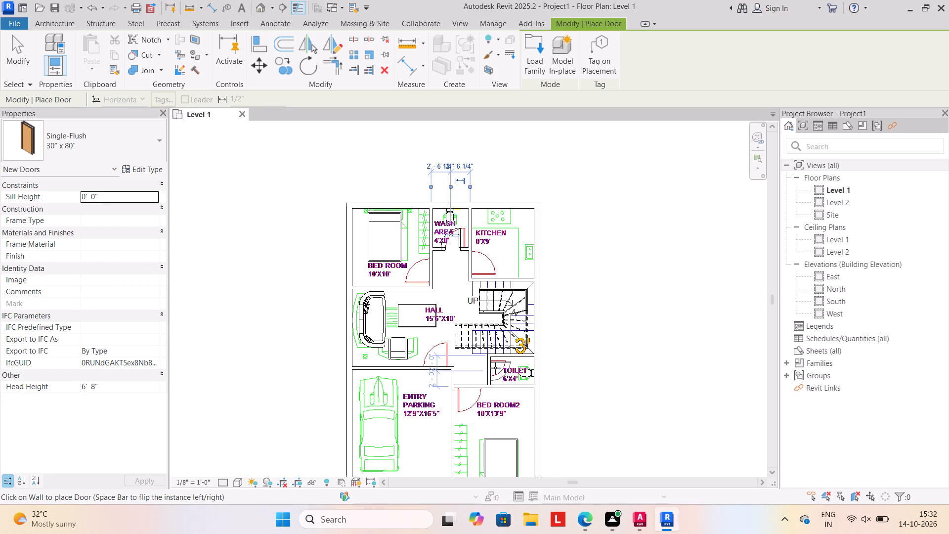
pyautogui.click(495, 368)
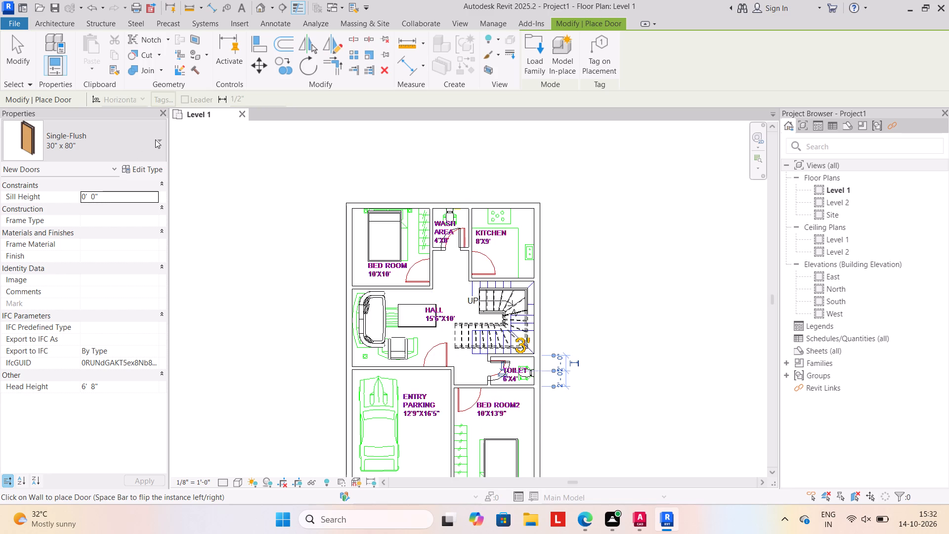
# Place a Single-Flush 36" x 84" door in the kitchen's west wall at the plan's door symbol.
pyautogui.click(160, 139)
pyautogui.click(81, 298)
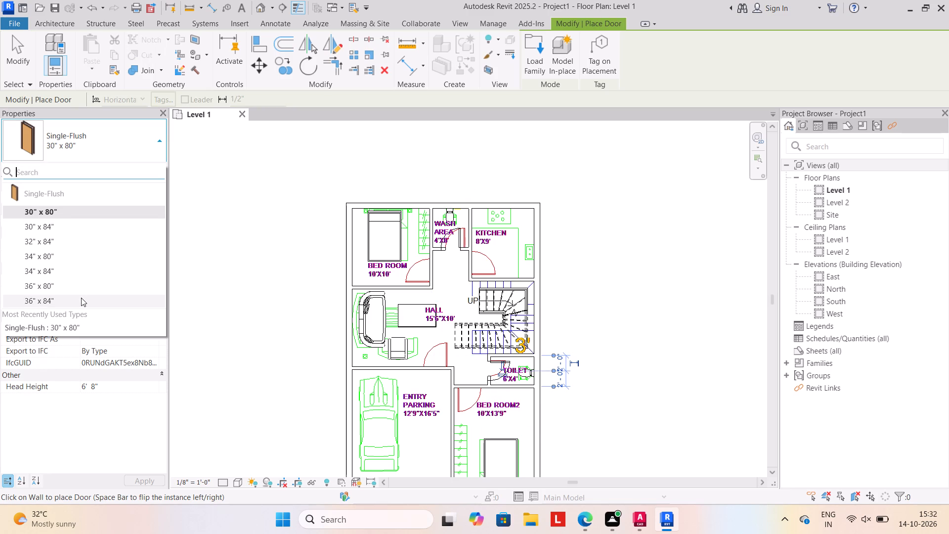
pyautogui.press('space')
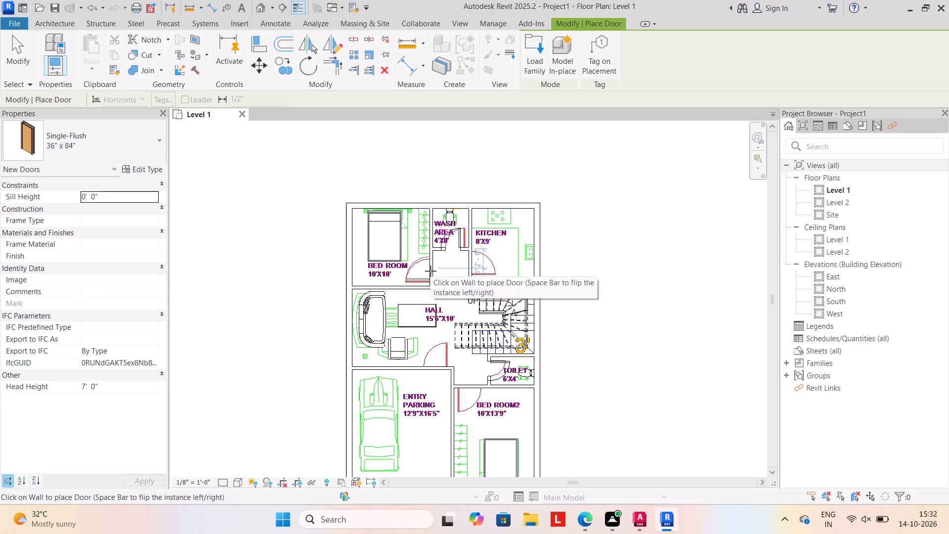
pyautogui.moveTo(431, 271); pyautogui.dragTo(443, 273)
pyautogui.press('space')
pyautogui.click(474, 265)
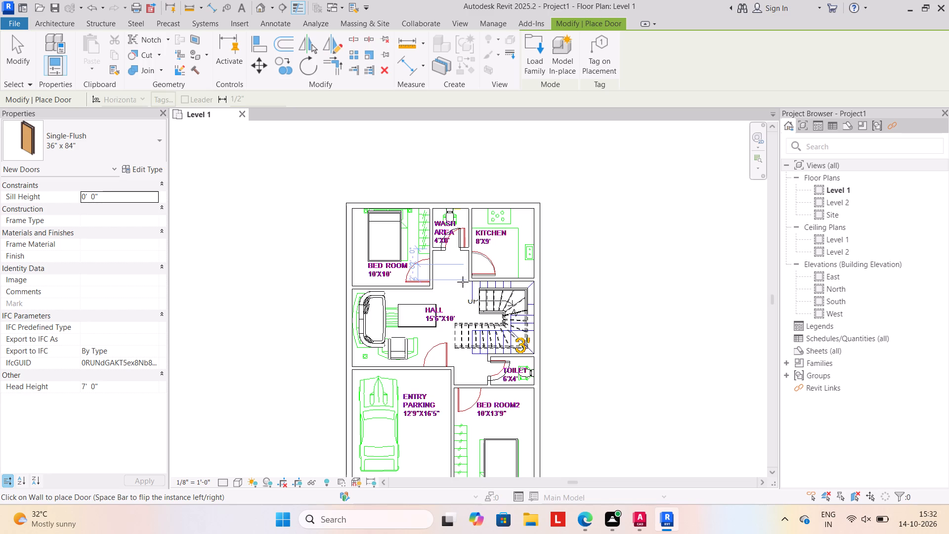
# Place Single-Flush 36" x 84" doors in the hall–parking wall and Bed Room2's north wall, matching the plan's swings, and end placement.
pyautogui.press('space')
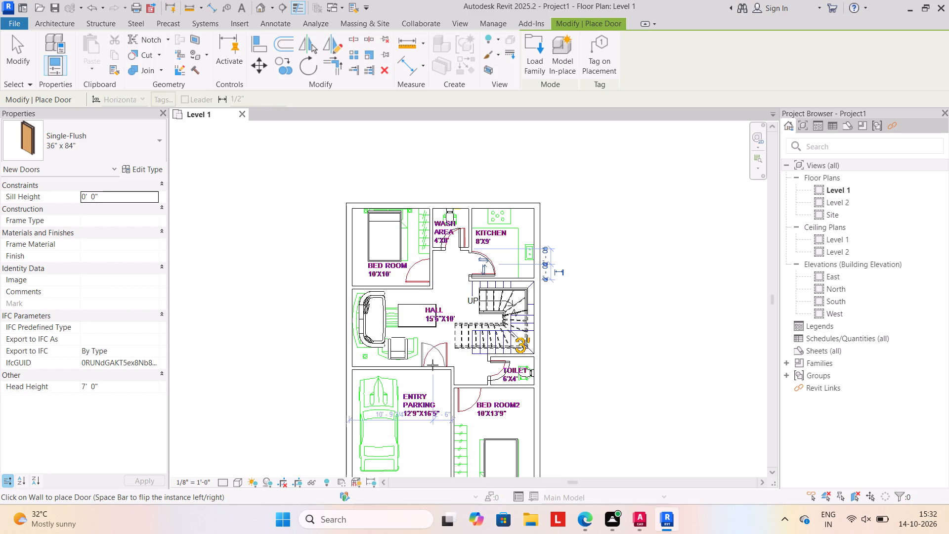
pyautogui.press('space')
pyautogui.click(433, 365)
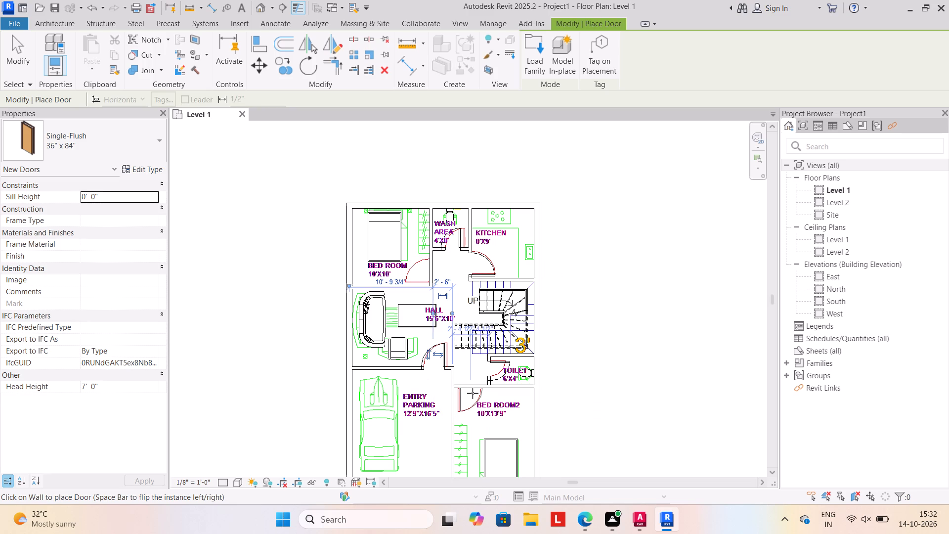
pyautogui.click(473, 393)
pyautogui.scroll(-2, 444, 388)
pyautogui.moveTo(444, 383); pyautogui.dragTo(445, 357, button='middle')
pyautogui.scroll(1, 420, 357)
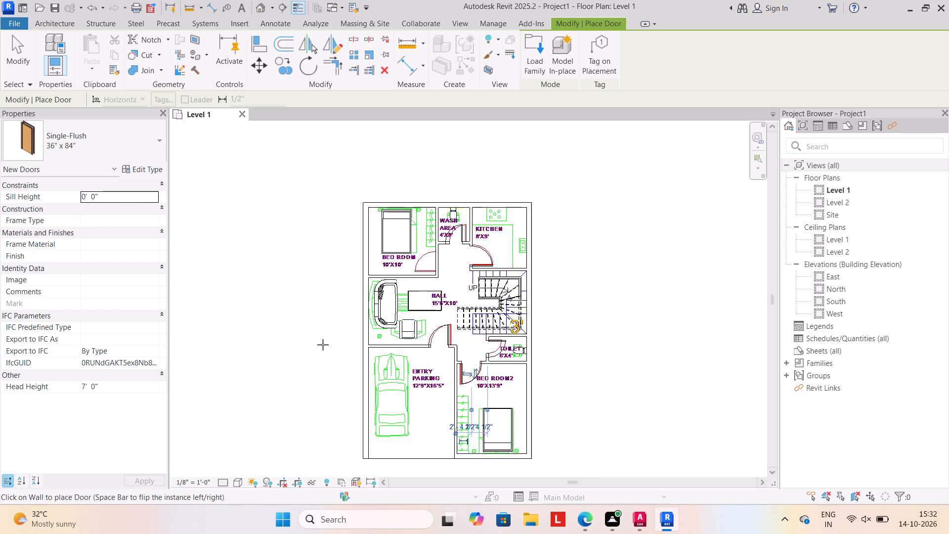
pyautogui.press('Escape')
pyautogui.press('Escape')
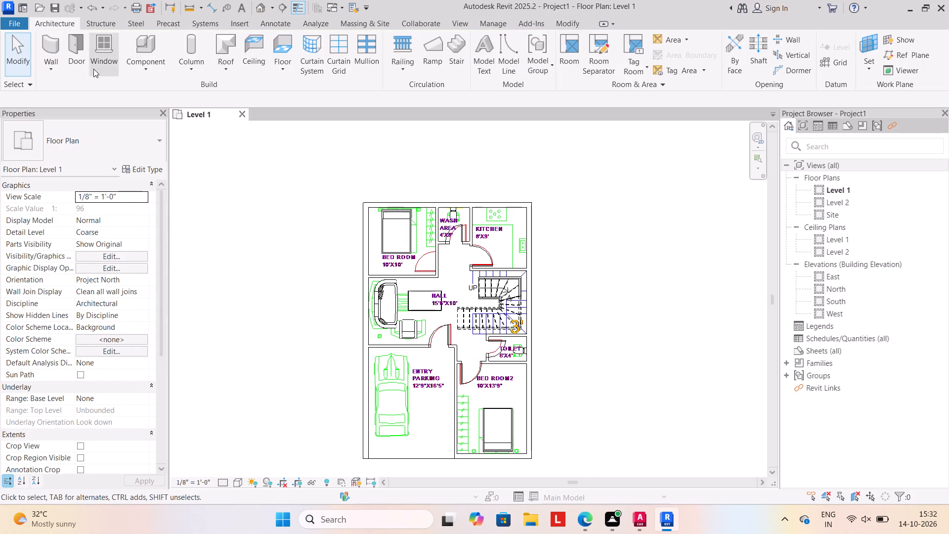
# Place a Single-Flush 36" x 84" door in the east wall of the 10'X10' bedroom at its door symbol and end placement.
pyautogui.click(77, 51)
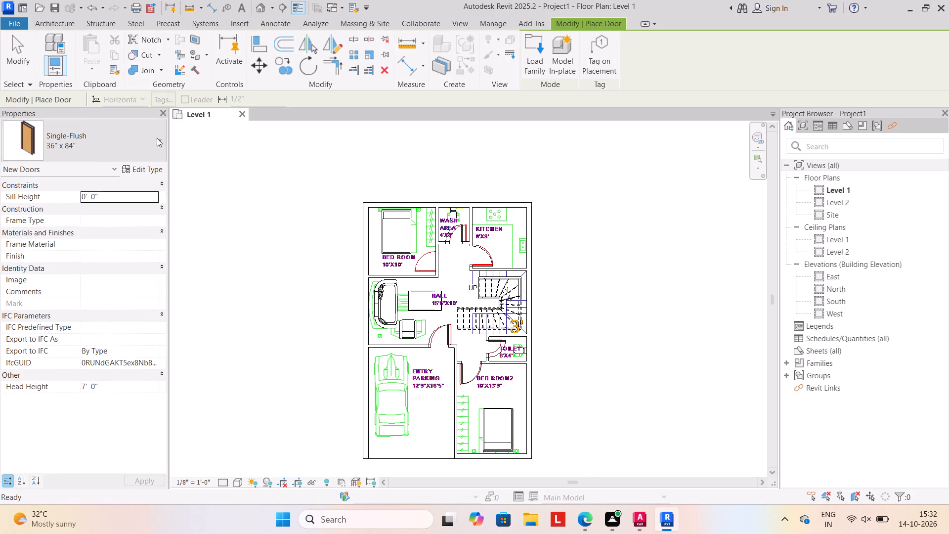
pyautogui.press('space')
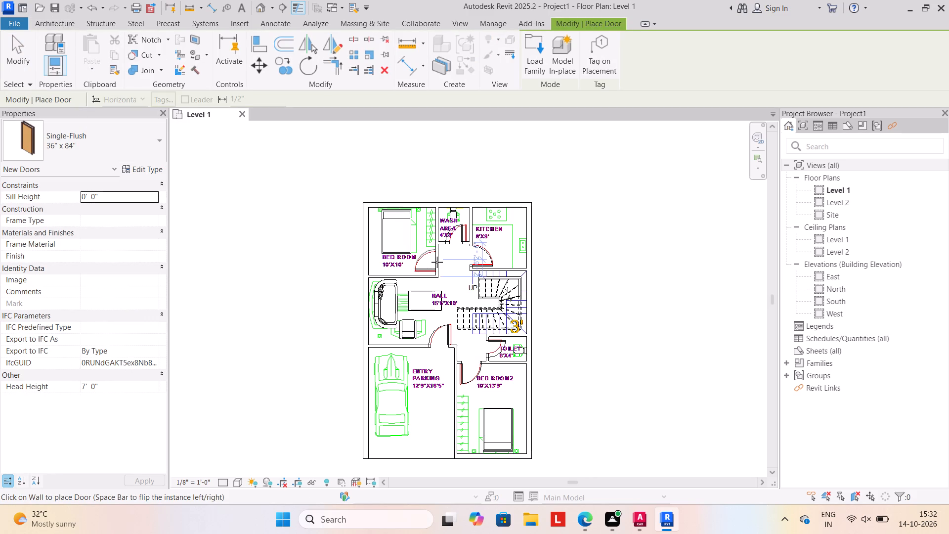
pyautogui.click(437, 262)
pyautogui.press('Escape')
pyautogui.press('Escape')
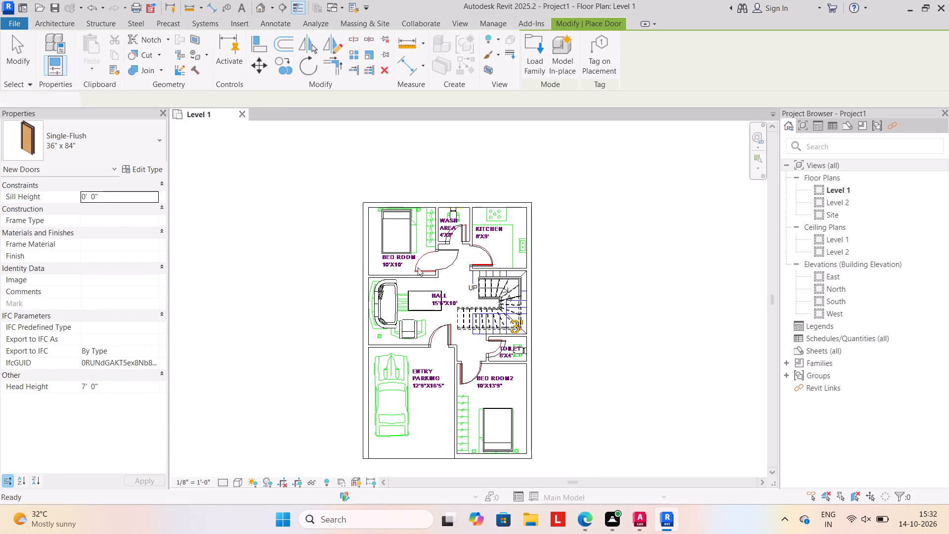
# Delete the 36" x 84" door just placed in the east wall of the 10'X10' bedroom.
pyautogui.click(451, 265)
pyautogui.press('Delete')
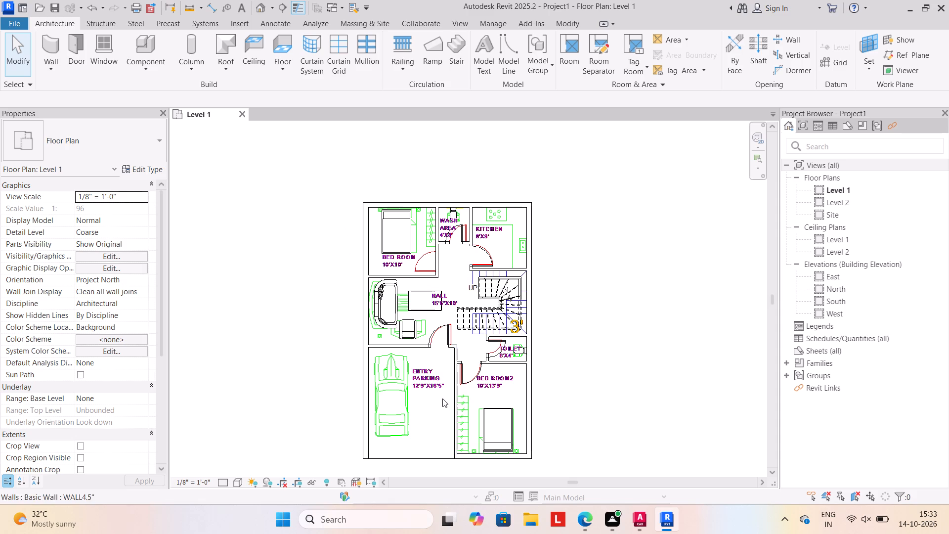
# Place a Single-Flush 36" x 84" door in the 10'X10' bedroom's east wall, swinging into the room as in the plan.
pyautogui.moveTo(438, 399); pyautogui.dragTo(428, 375, button='middle')
pyautogui.scroll(1, 414, 287)
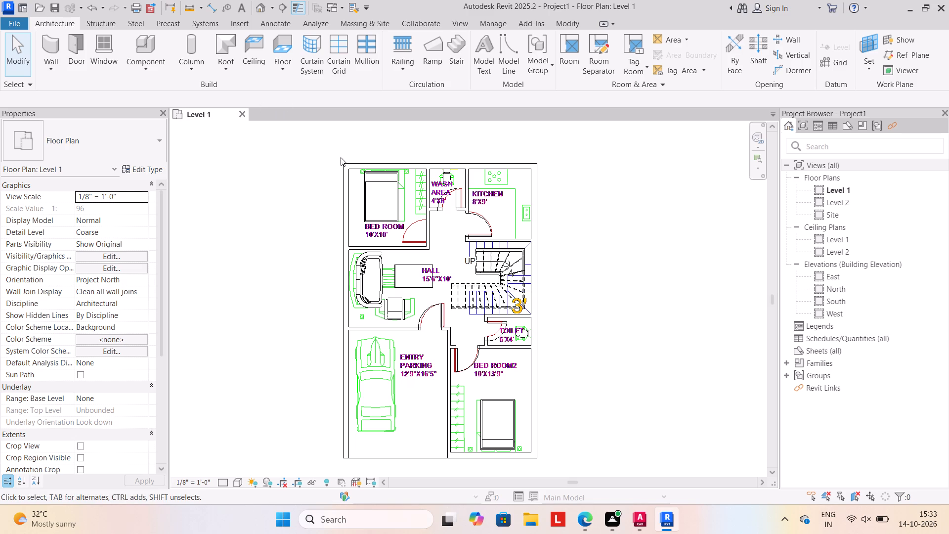
pyautogui.click(71, 53)
pyautogui.click(160, 140)
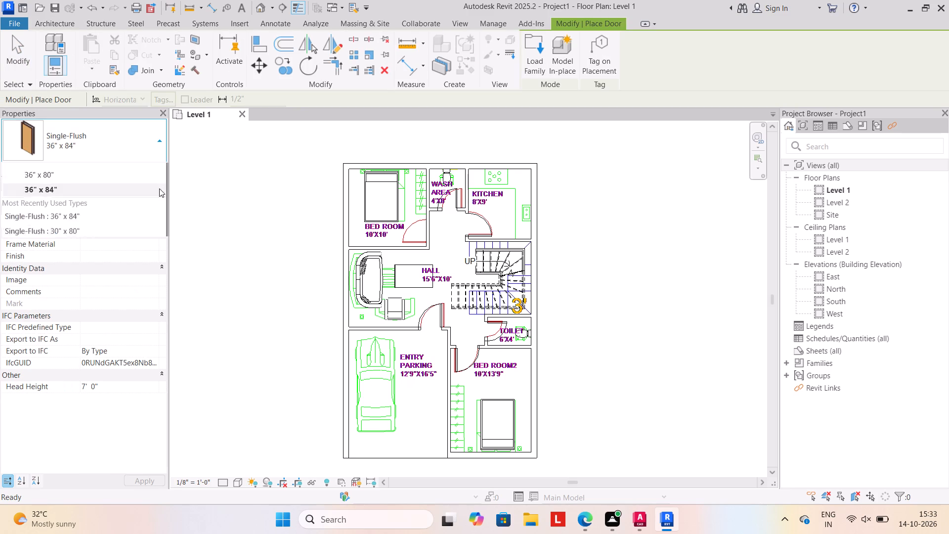
pyautogui.click(108, 302)
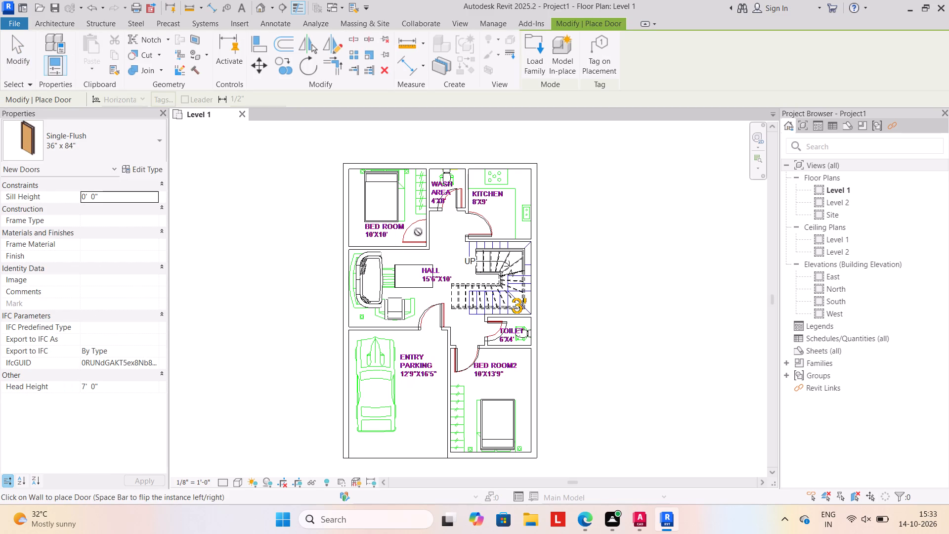
pyautogui.press('space')
pyautogui.click(424, 230)
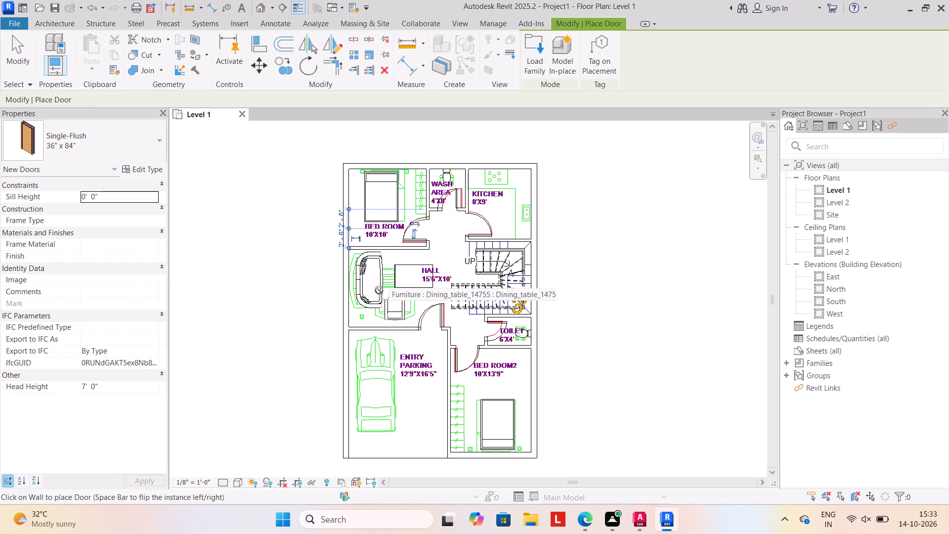
# Place Fixed 24" x 72" windows in the wash area's north wall and the toilet's east wall.
pyautogui.click(56, 24)
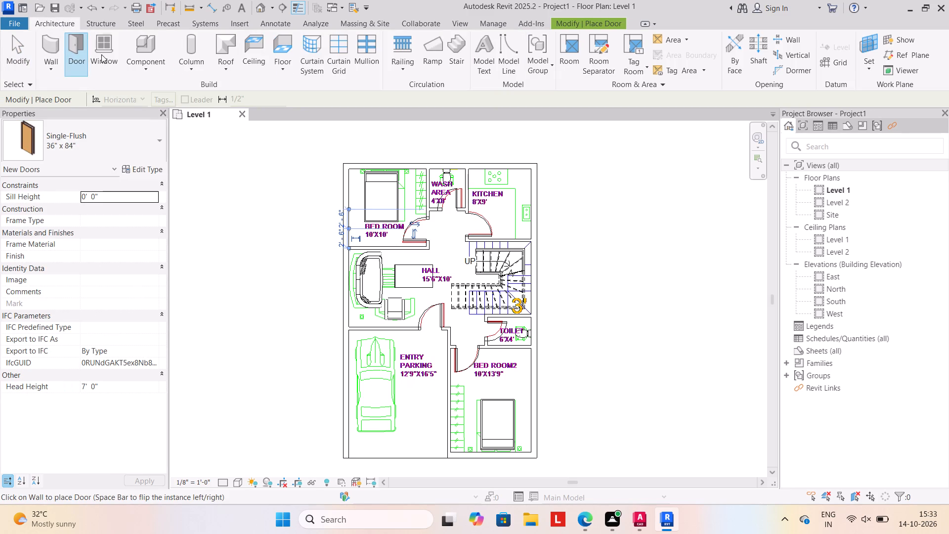
pyautogui.click(102, 52)
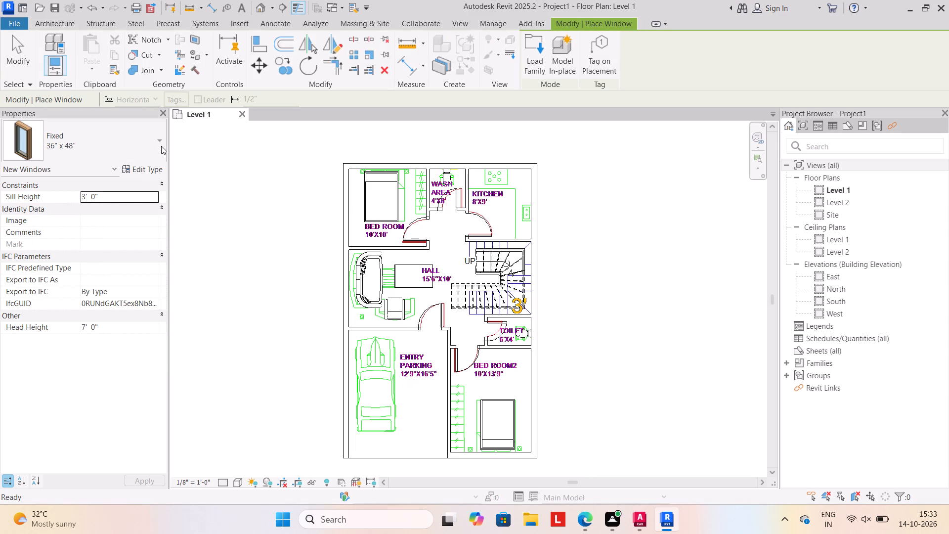
pyautogui.click(161, 140)
pyautogui.click(92, 266)
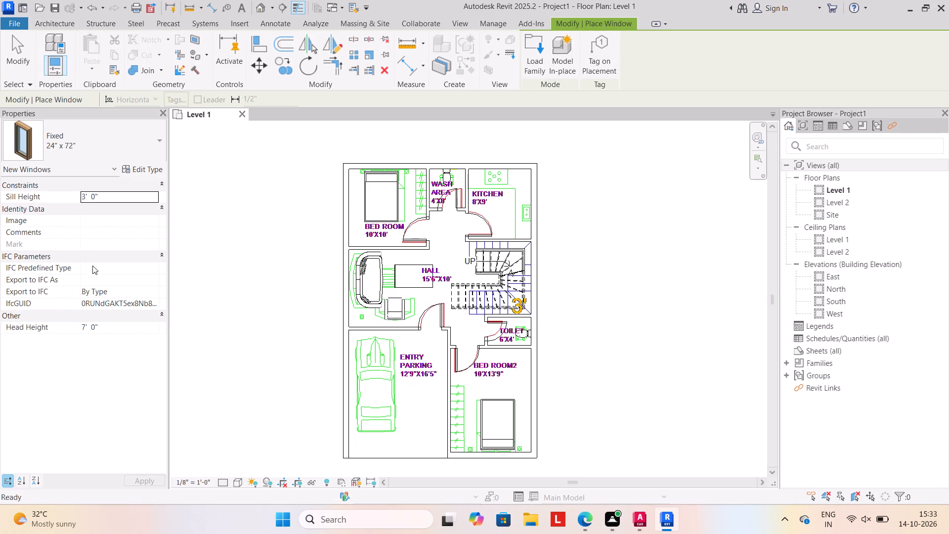
pyautogui.click(445, 160)
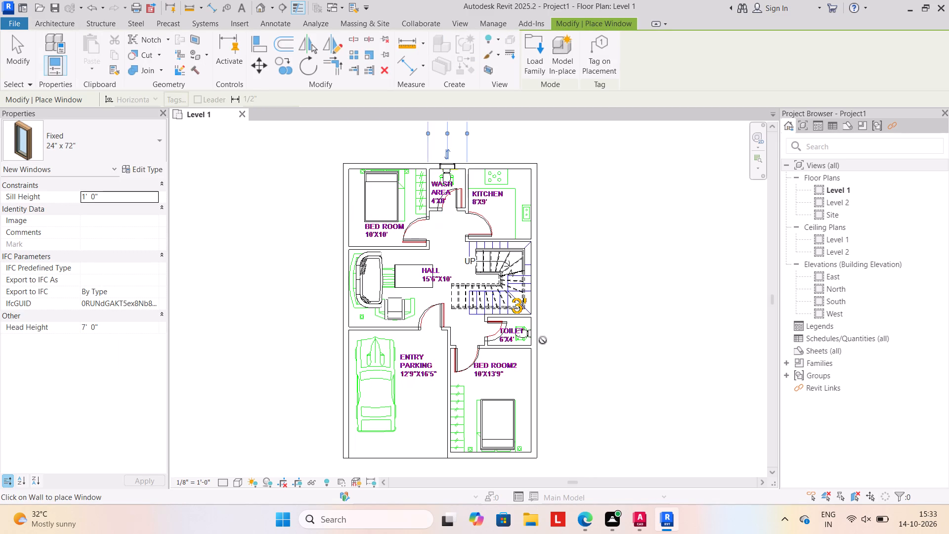
pyautogui.click(536, 334)
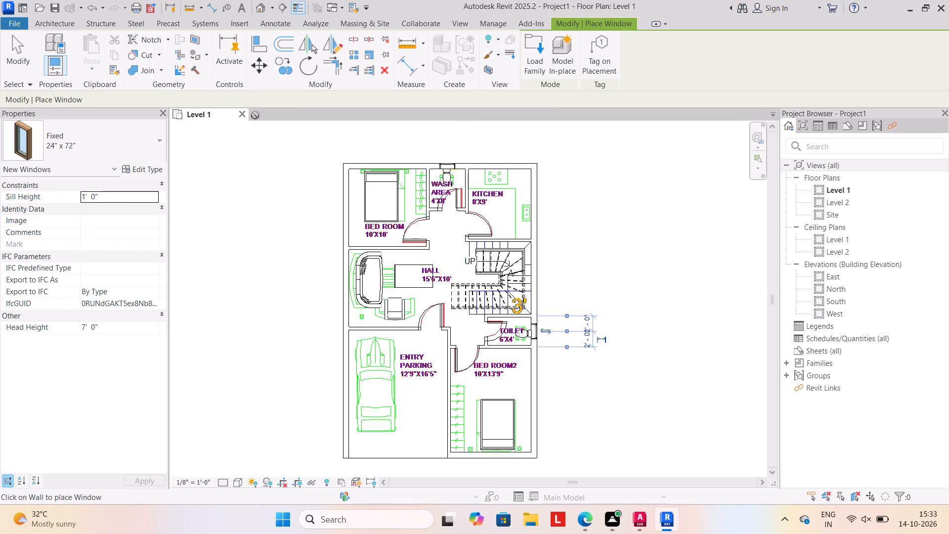
# Place Window-Casement-Double 34" x 36" windows in the 10'X10' bedroom's north wall and Bed Room2's south wall.
pyautogui.click(156, 142)
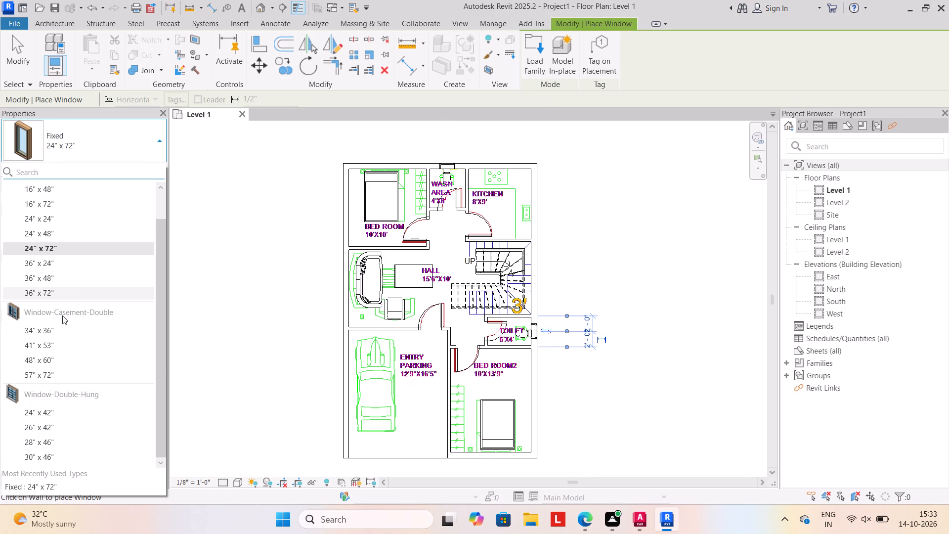
pyautogui.moveTo(64, 331); pyautogui.dragTo(68, 329)
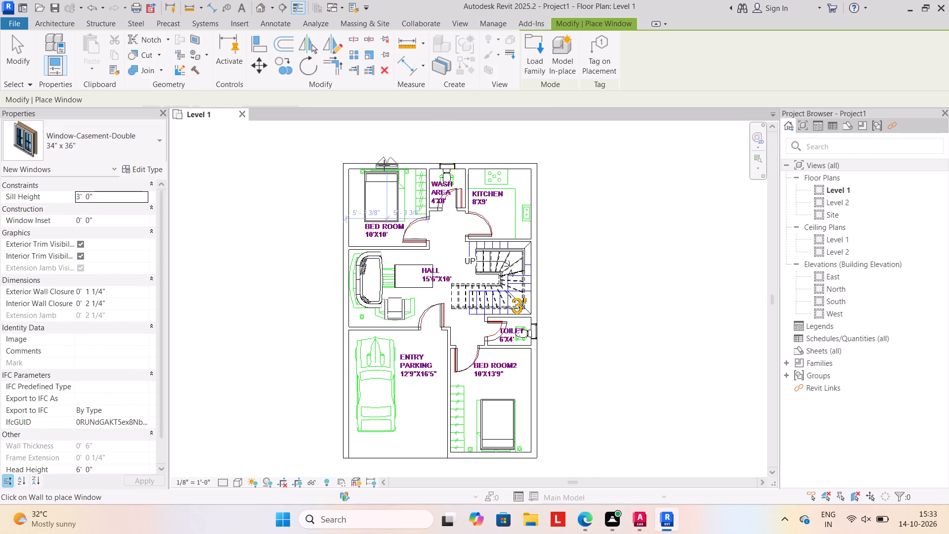
pyautogui.click(382, 166)
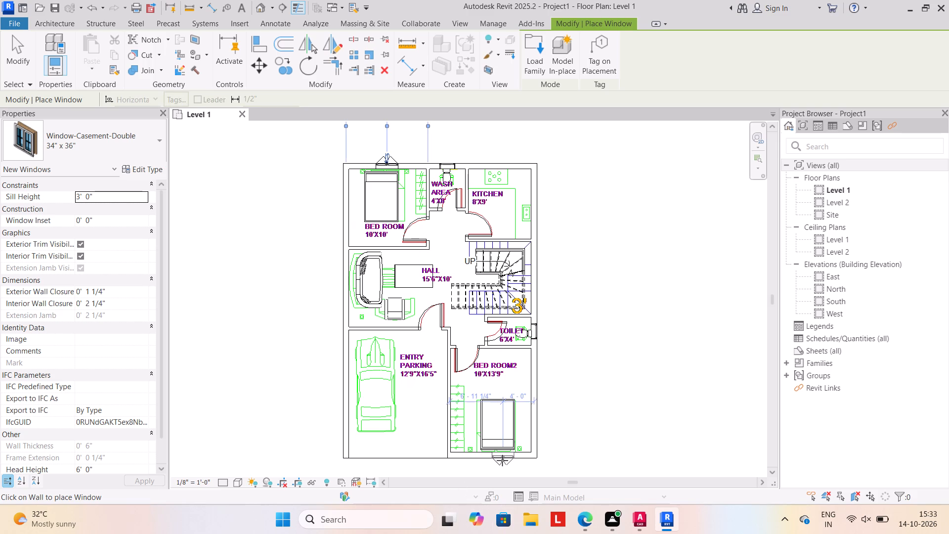
pyautogui.click(502, 460)
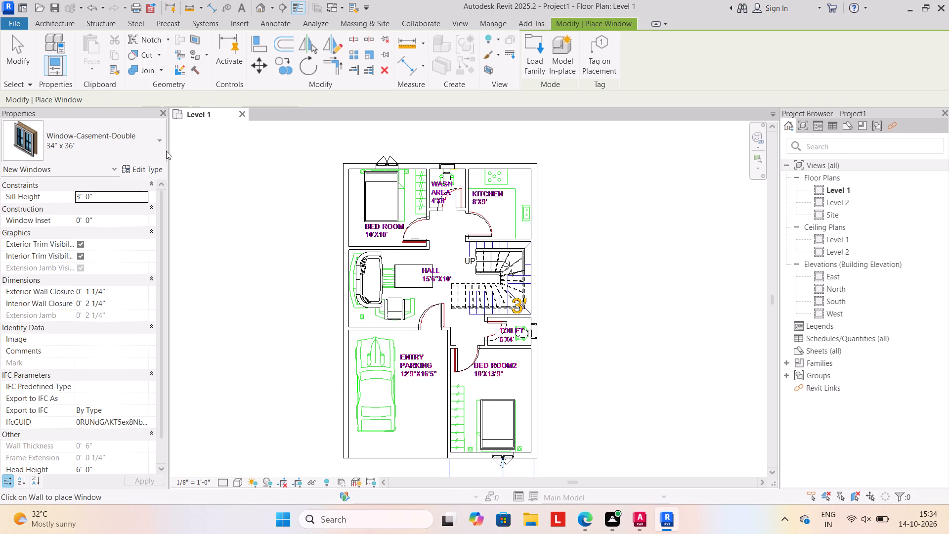
# Place a Window-Casement-Double 57" x 72" window in the hall's west wall, behind the sofa.
pyautogui.click(157, 140)
pyautogui.click(52, 361)
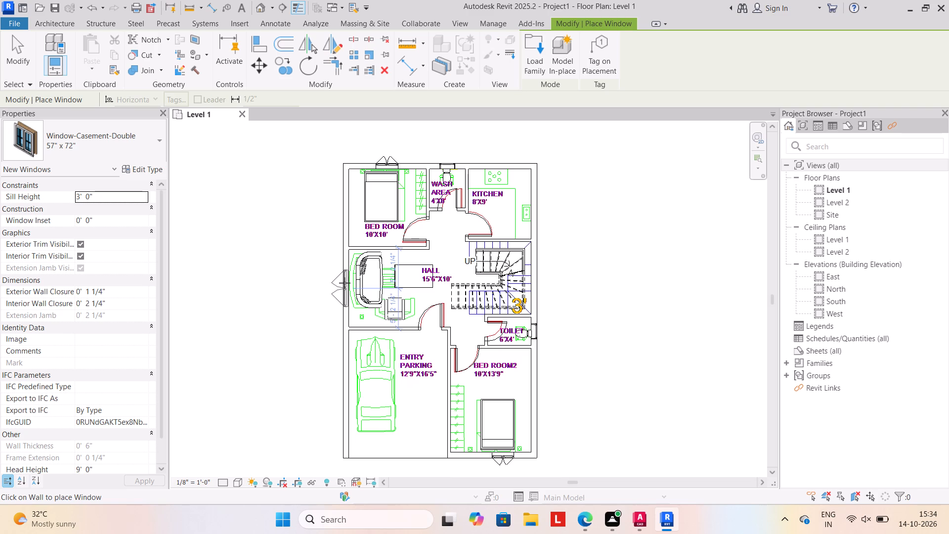
pyautogui.click(344, 282)
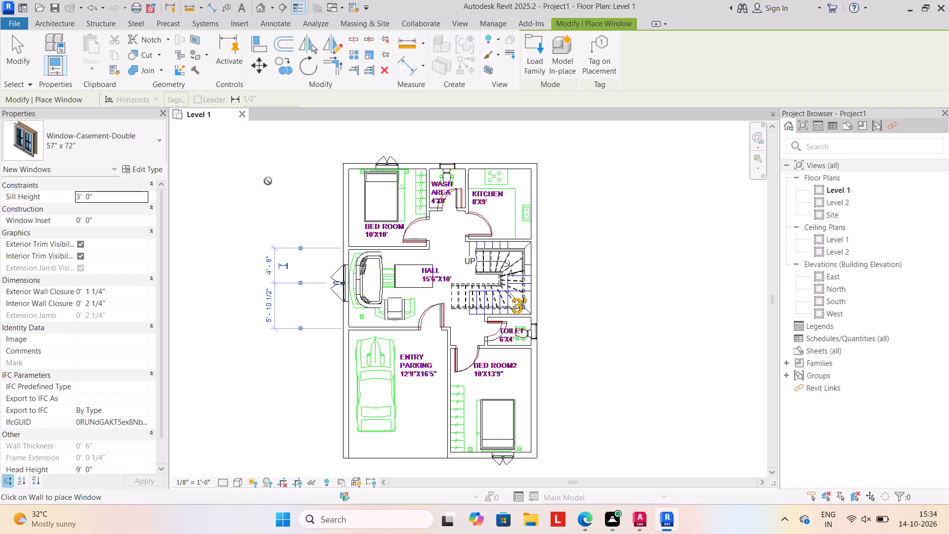
# Place Window-Casement-Double 34" x 36" windows in the stair's east wall, the kitchen's north wall and the 10'X10' bedroom's west wall.
pyautogui.click(157, 138)
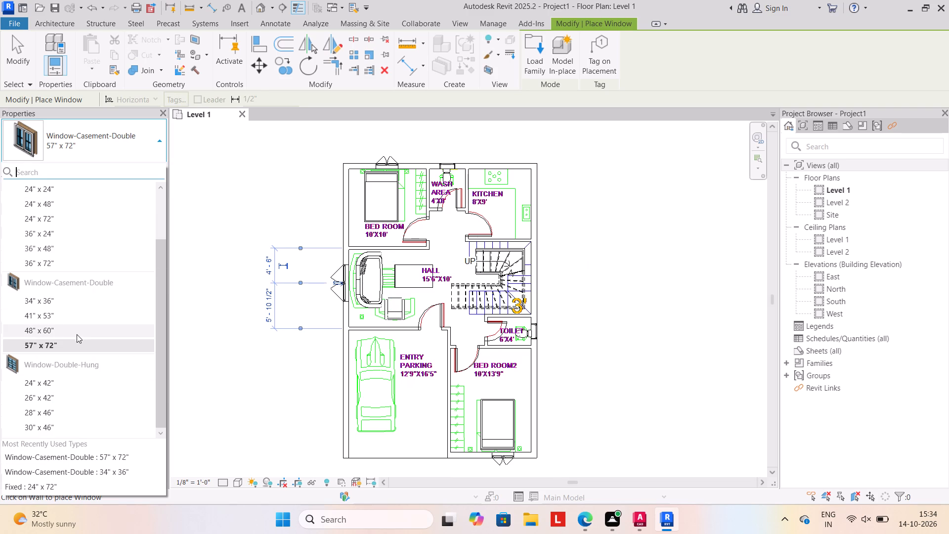
pyautogui.click(83, 303)
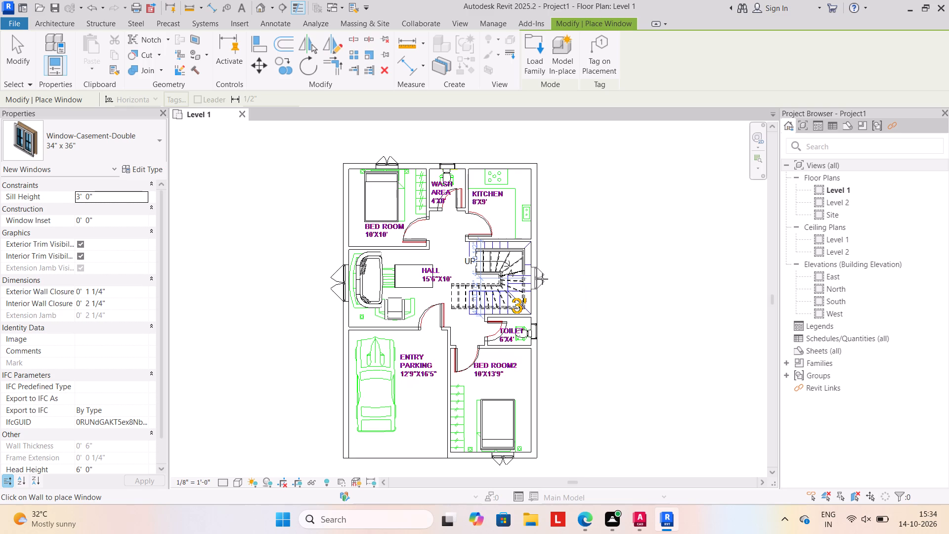
pyautogui.click(542, 279)
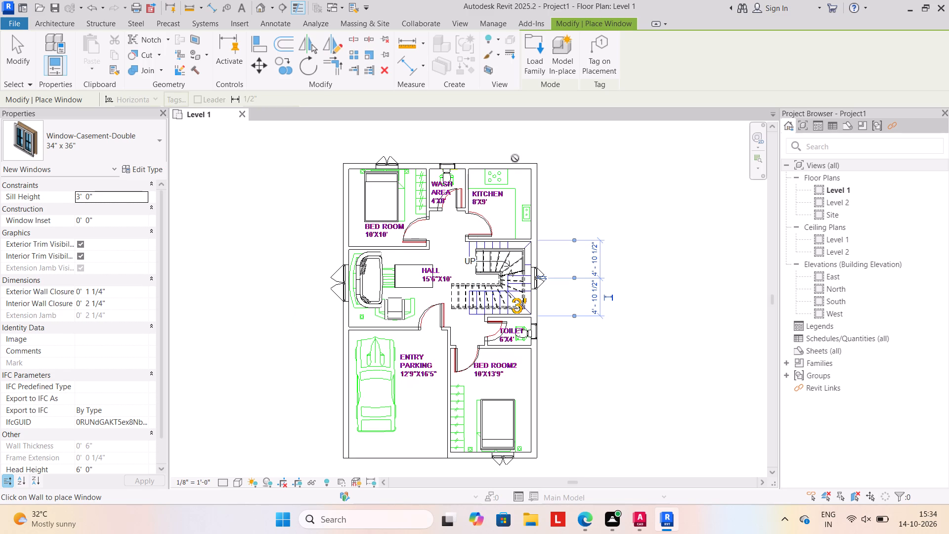
pyautogui.click(501, 163)
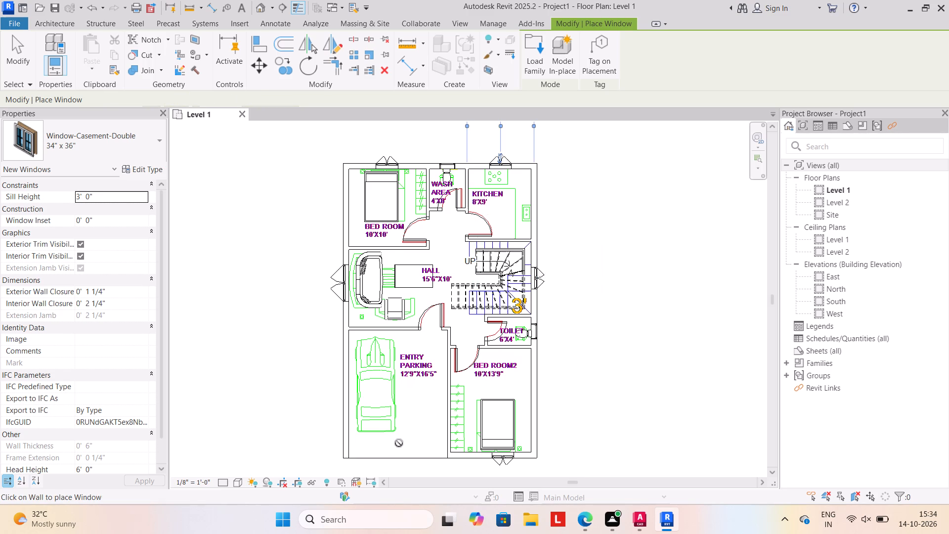
pyautogui.moveTo(542, 396); pyautogui.dragTo(547, 407)
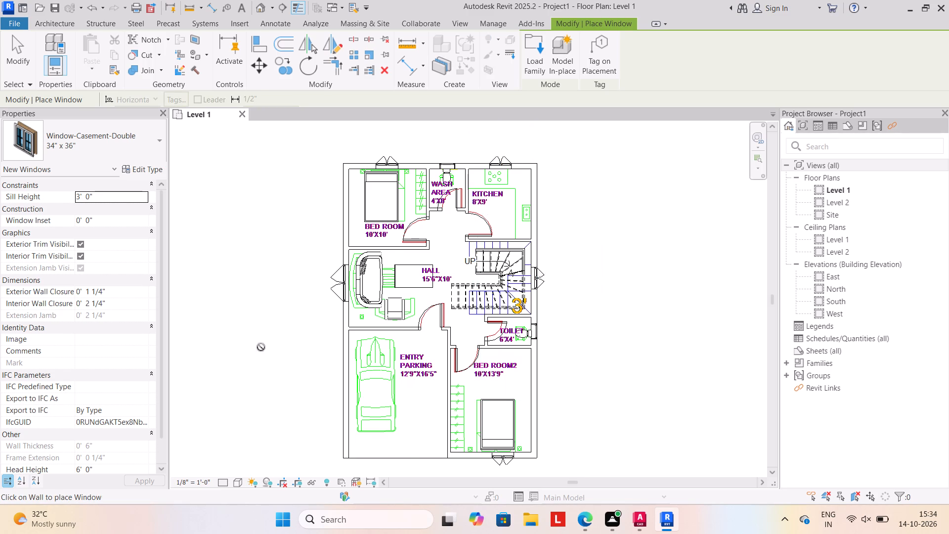
pyautogui.click(338, 197)
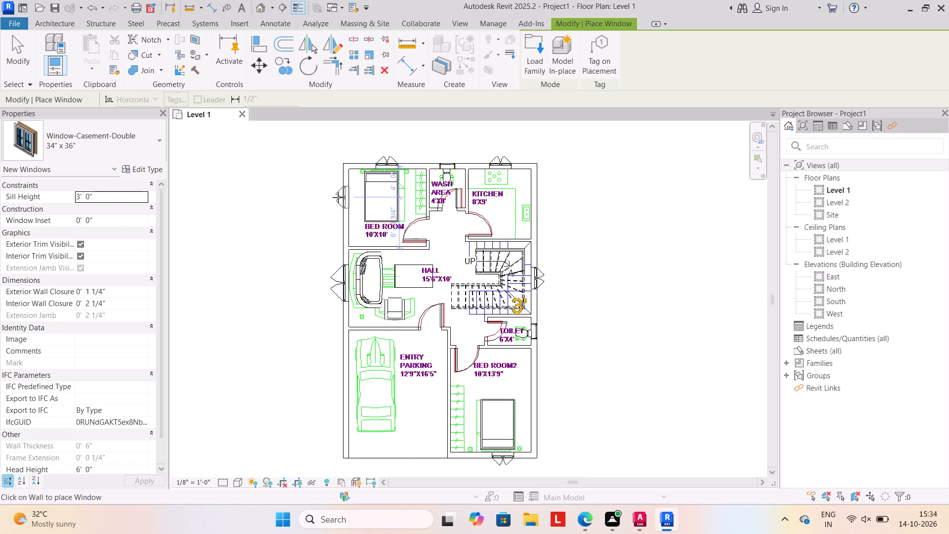
pyautogui.press('Escape')
pyautogui.press('Escape')
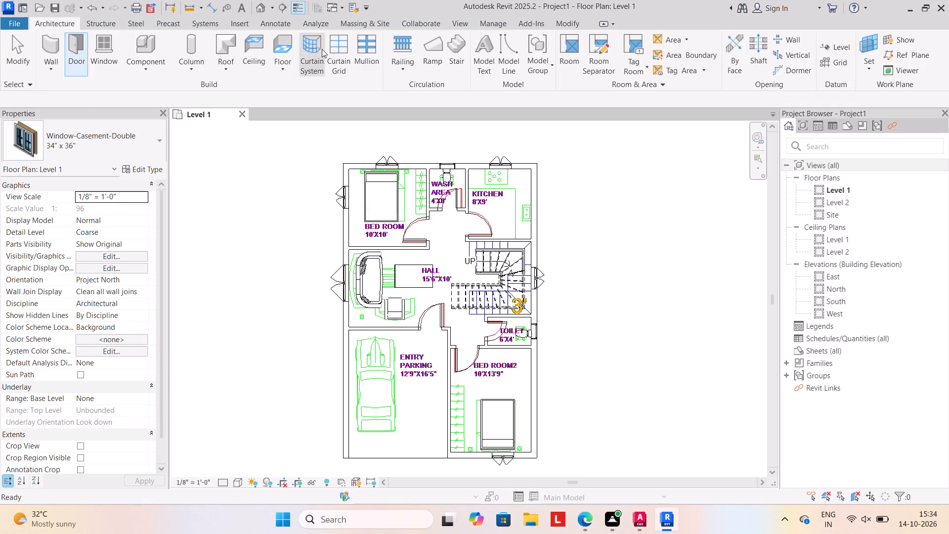
# Open the default 3D view of the house.
pyautogui.click(272, 6)
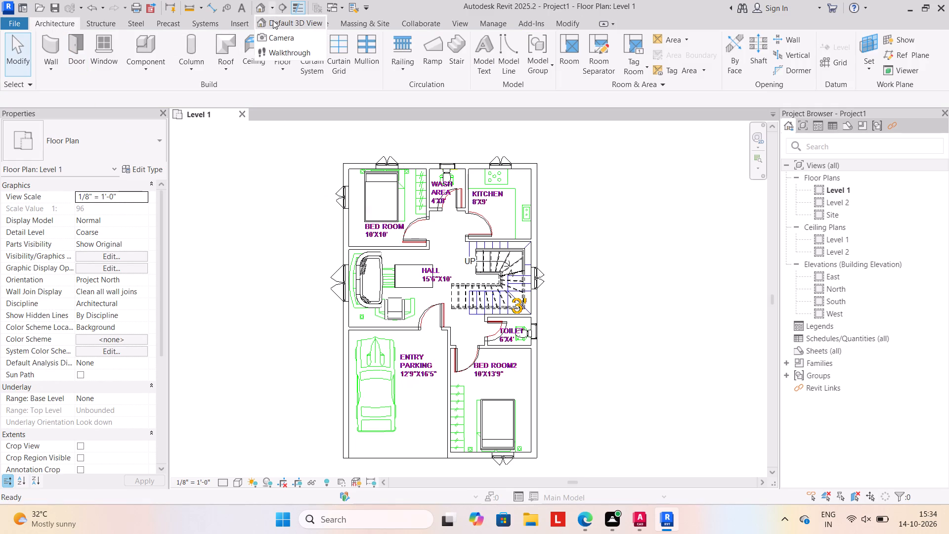
pyautogui.click(274, 21)
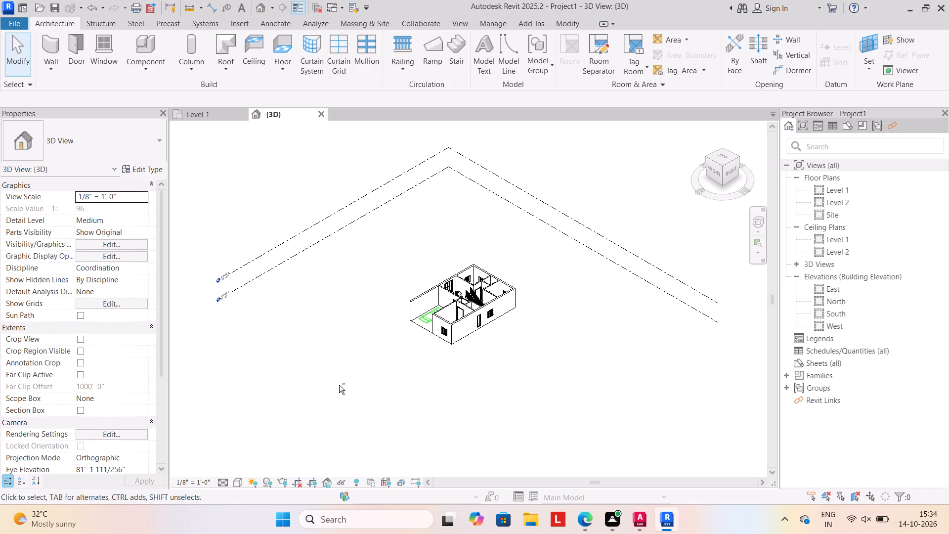
# Change the toilet window in the east wall to Fixed 24" x 24" and set its sill height to 7'.
pyautogui.keyDown('shift'); pyautogui.moveTo(340, 389); pyautogui.dragTo(441, 437, button='middle'); pyautogui.keyUp('shift')
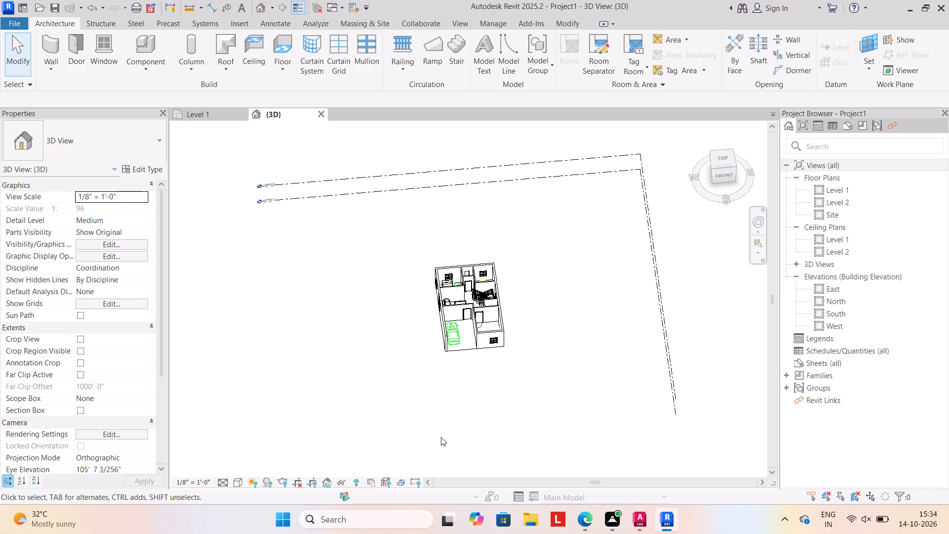
pyautogui.keyDown('shift'); pyautogui.moveTo(450, 410); pyautogui.dragTo(440, 350, button='middle'); pyautogui.keyUp('shift')
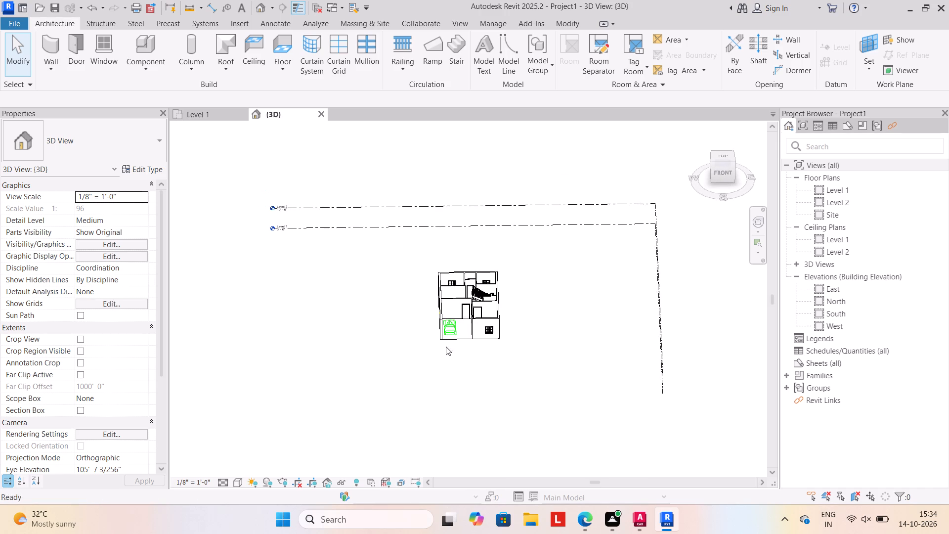
pyautogui.scroll(9, 476, 337)
pyautogui.keyDown('shift'); pyautogui.moveTo(484, 360); pyautogui.dragTo(334, 330, button='middle'); pyautogui.keyUp('shift')
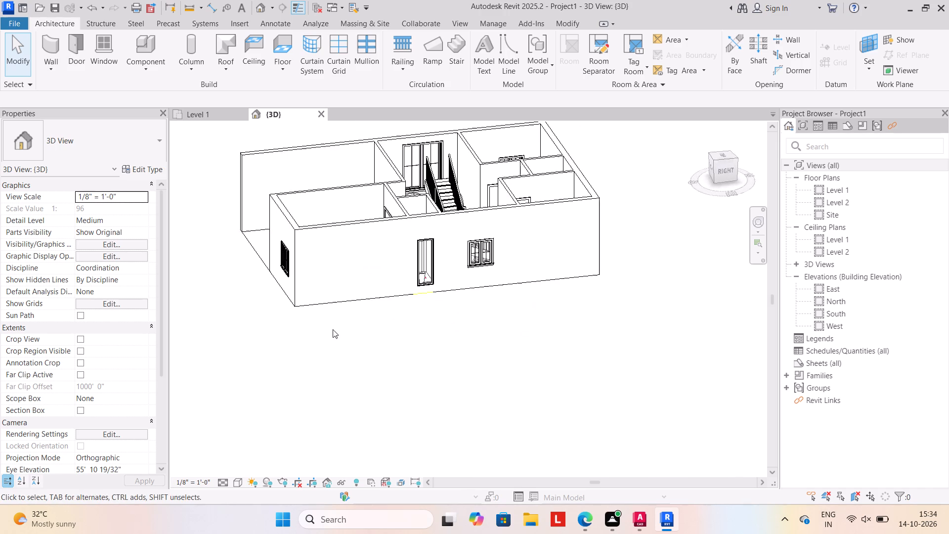
pyautogui.keyDown('shift'); pyautogui.moveTo(322, 349); pyautogui.dragTo(320, 356, button='middle'); pyautogui.keyUp('shift')
pyautogui.click(429, 262)
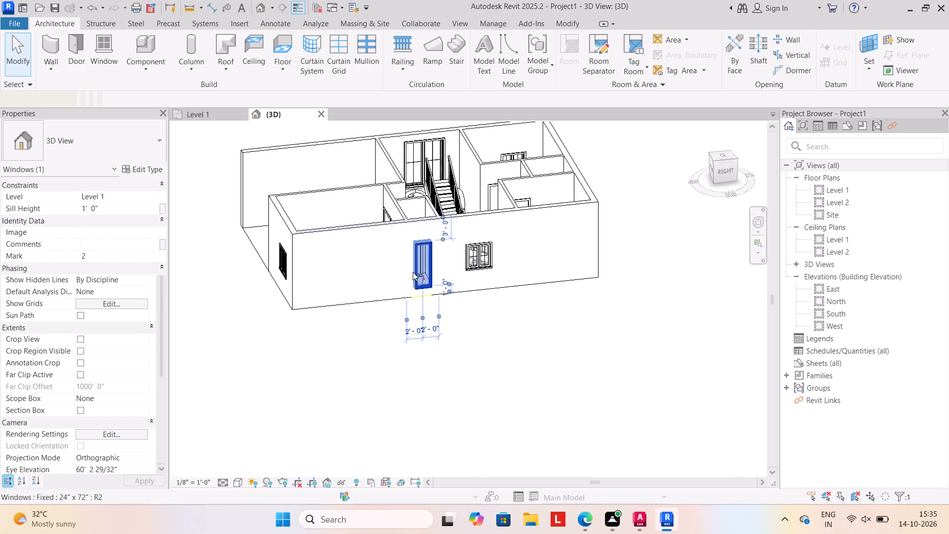
pyautogui.click(157, 142)
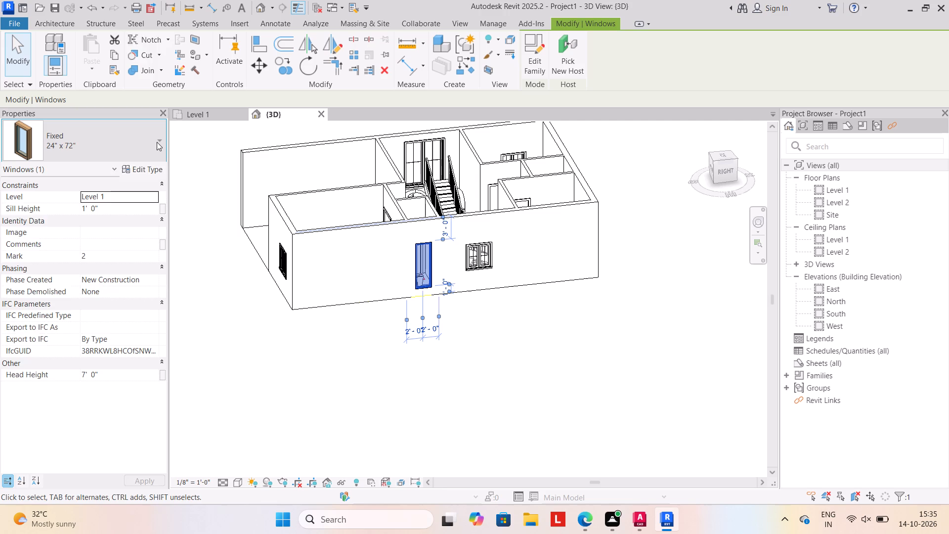
pyautogui.click(93, 194)
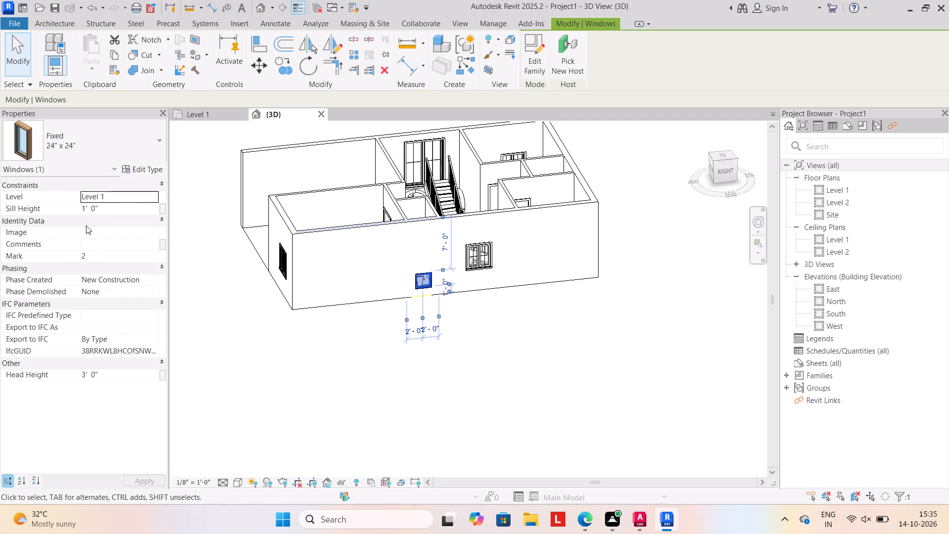
pyautogui.click(107, 209)
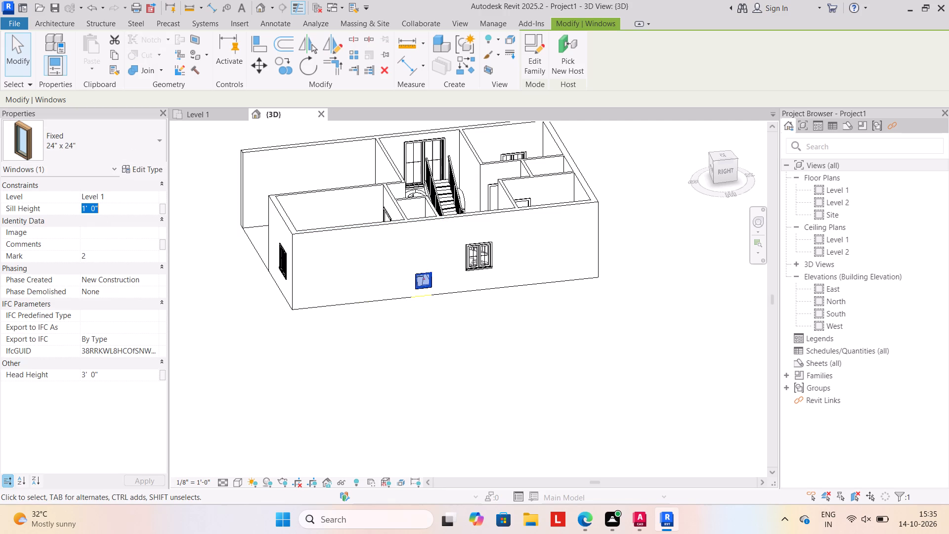
pyautogui.write("7'")
pyautogui.press('Return')
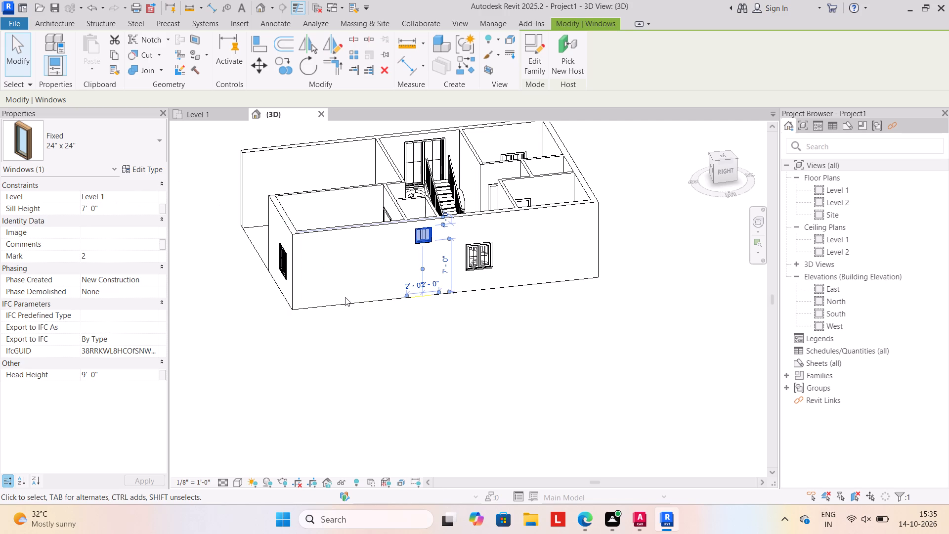
pyautogui.click(290, 352)
# Change the Fixed 24" x 72" wash-area window in the north wall to type Fixed 36" x 24".
pyautogui.keyDown('shift'); pyautogui.moveTo(373, 394); pyautogui.dragTo(267, 398, button='middle'); pyautogui.keyUp('shift')
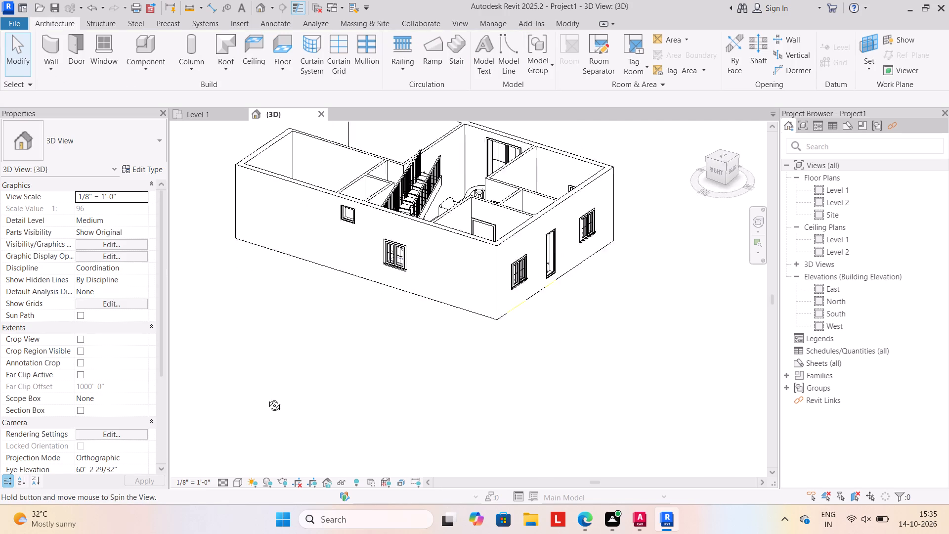
pyautogui.keyDown('shift'); pyautogui.moveTo(267, 398); pyautogui.dragTo(263, 397, button='middle'); pyautogui.keyUp('shift')
pyautogui.keyDown('shift'); pyautogui.moveTo(444, 348); pyautogui.dragTo(364, 344, button='middle'); pyautogui.keyUp('shift')
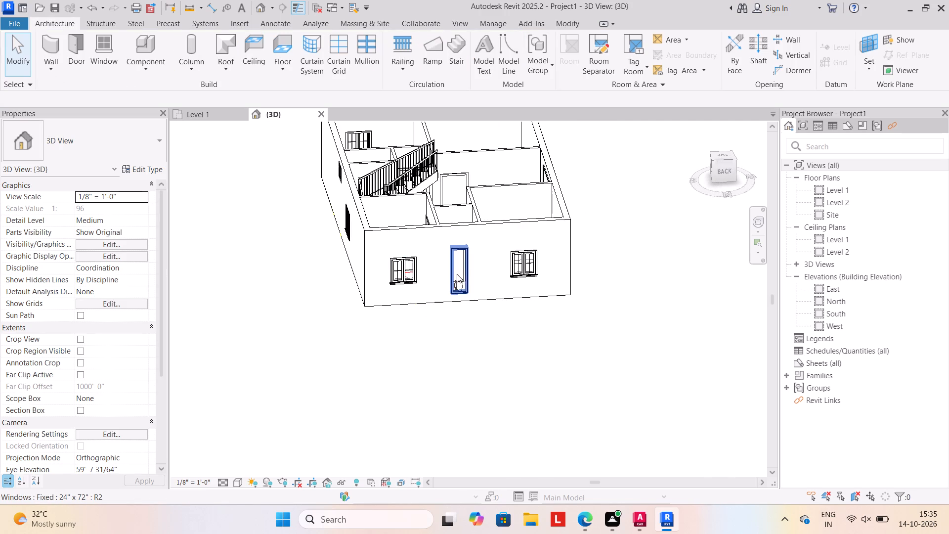
pyautogui.click(457, 274)
pyautogui.click(156, 144)
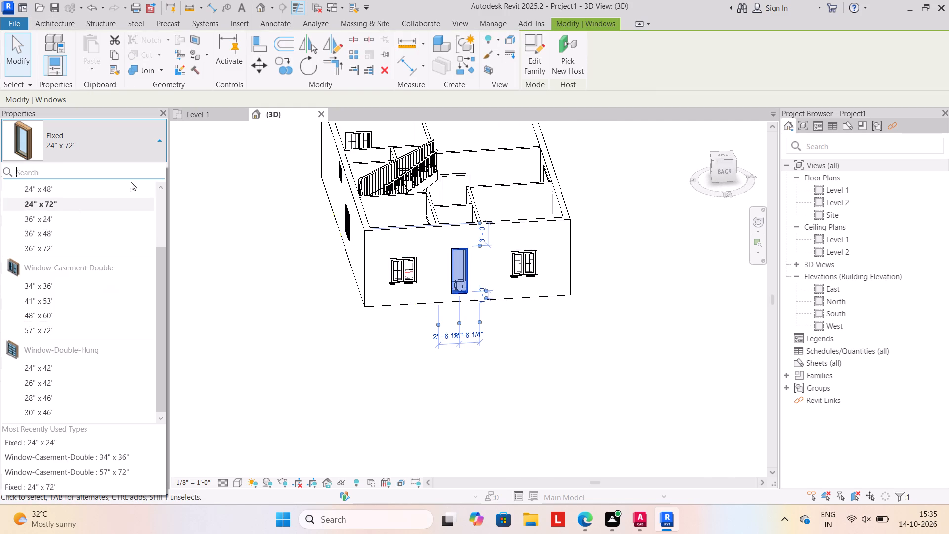
pyautogui.click(86, 204)
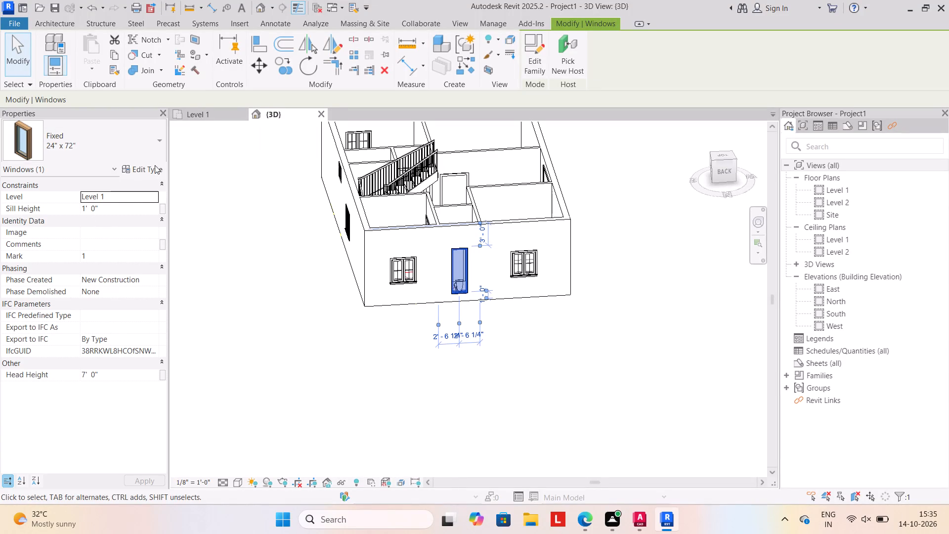
pyautogui.click(286, 323)
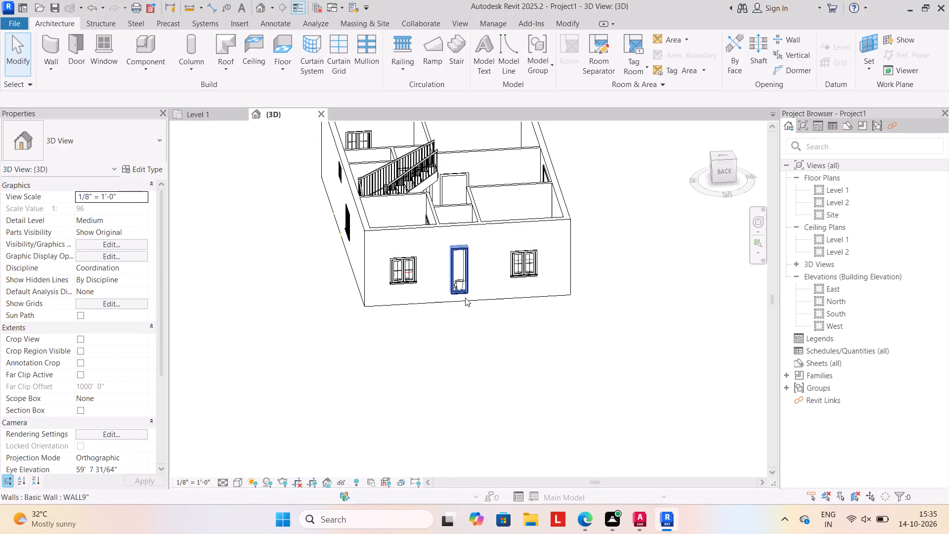
pyautogui.moveTo(464, 289); pyautogui.dragTo(457, 294)
pyautogui.click(158, 141)
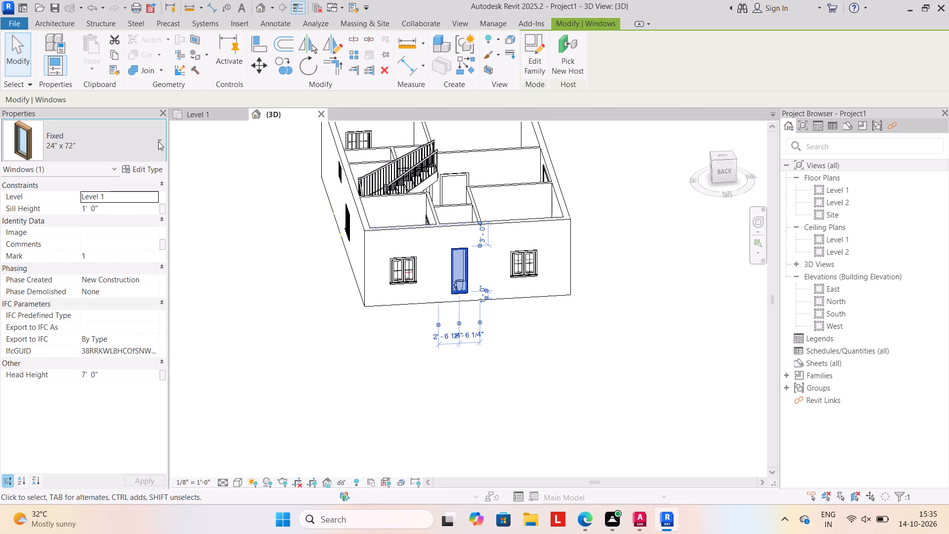
pyautogui.click(89, 222)
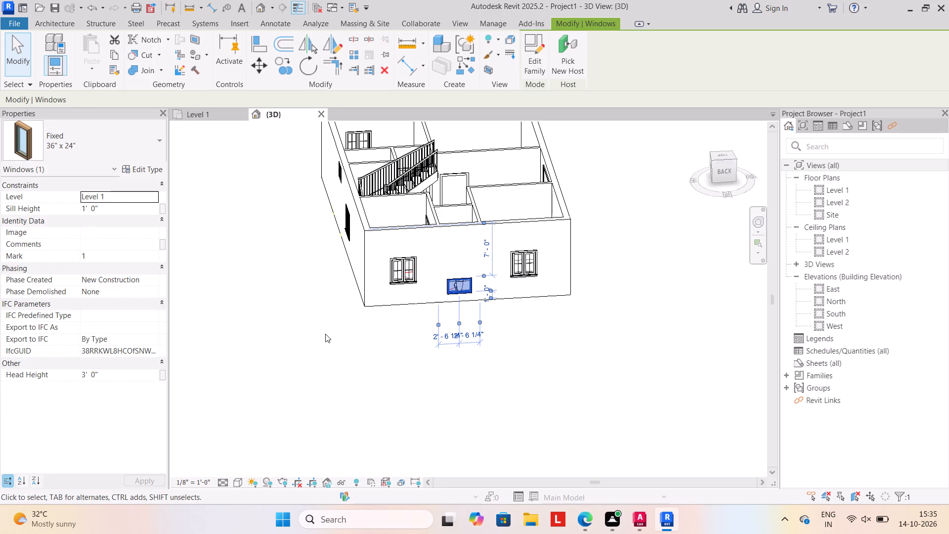
pyautogui.click(324, 334)
# Set the wash-area window's sill height to 7'.
pyautogui.click(453, 279)
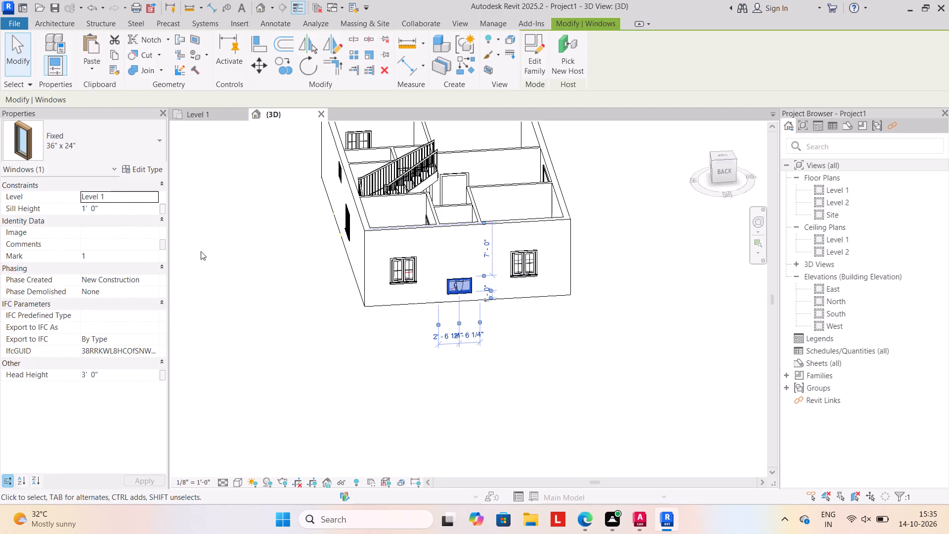
pyautogui.click(113, 207)
pyautogui.write("7'")
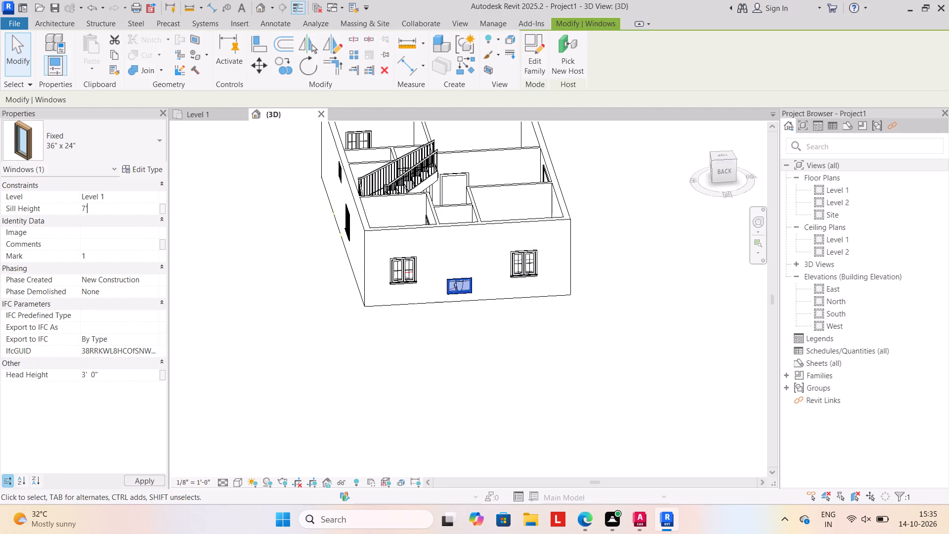
pyautogui.press('Return')
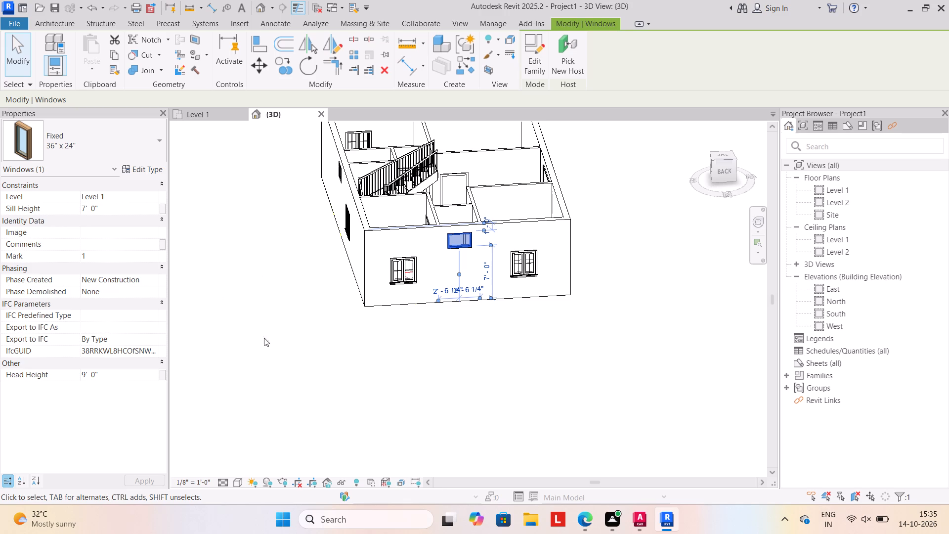
pyautogui.click(366, 361)
# Examine the house model in 3D from the west side, the front and above, checking its walls, windows and parking area.
pyautogui.keyDown('shift'); pyautogui.moveTo(374, 390); pyautogui.dragTo(283, 402, button='middle'); pyautogui.keyUp('shift')
pyautogui.scroll(-1, 322, 374)
pyautogui.keyDown('shift'); pyautogui.moveTo(361, 389); pyautogui.dragTo(218, 387, button='middle'); pyautogui.keyUp('shift')
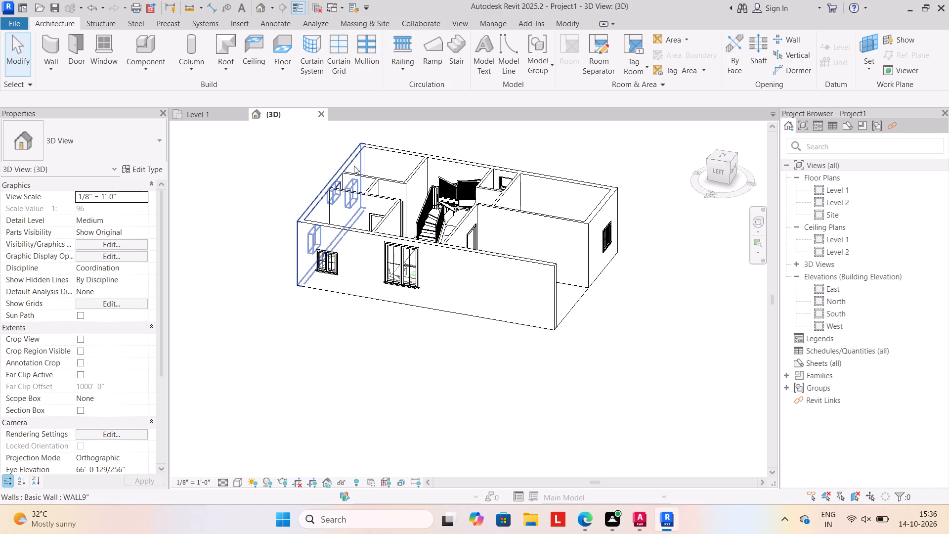
pyautogui.keyDown('shift'); pyautogui.moveTo(357, 357); pyautogui.dragTo(302, 368, button='middle'); pyautogui.keyUp('shift')
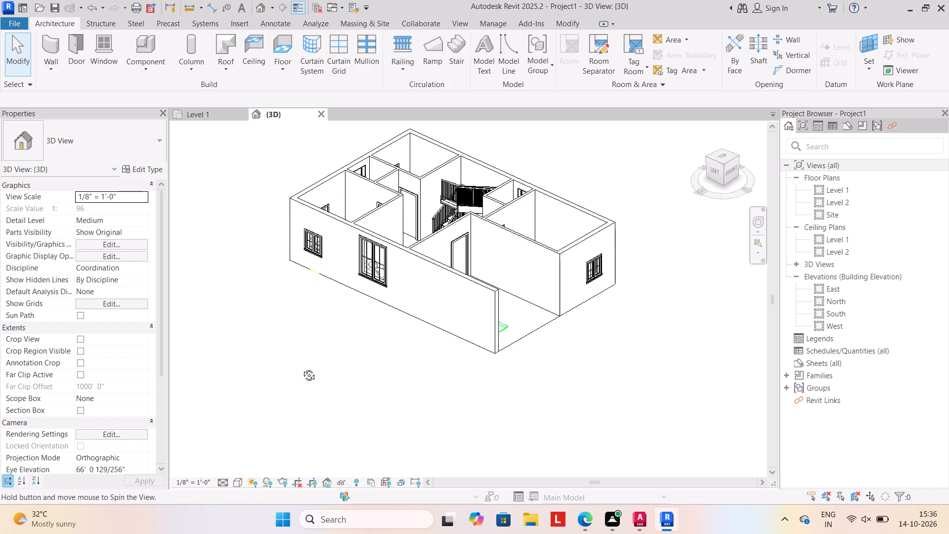
pyautogui.keyDown('shift'); pyautogui.moveTo(302, 368); pyautogui.dragTo(301, 368, button='middle'); pyautogui.keyUp('shift')
pyautogui.keyDown('shift'); pyautogui.moveTo(422, 377); pyautogui.dragTo(363, 376, button='middle'); pyautogui.keyUp('shift')
pyautogui.keyDown('shift'); pyautogui.moveTo(382, 362); pyautogui.dragTo(355, 323, button='middle'); pyautogui.keyUp('shift')
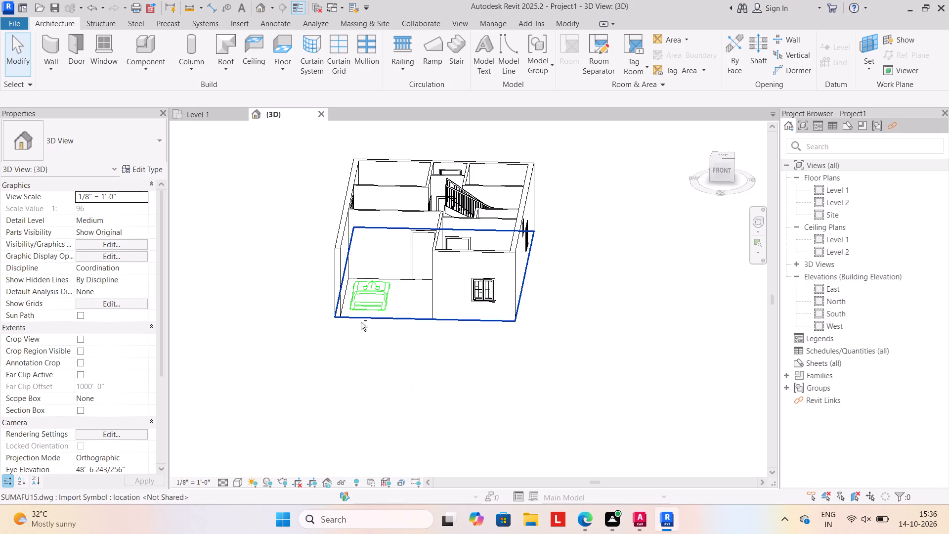
pyautogui.keyDown('shift'); pyautogui.moveTo(359, 339); pyautogui.dragTo(367, 331, button='middle'); pyautogui.keyUp('shift')
pyautogui.keyDown('shift'); pyautogui.middleClick(394, 391); pyautogui.keyUp('shift')
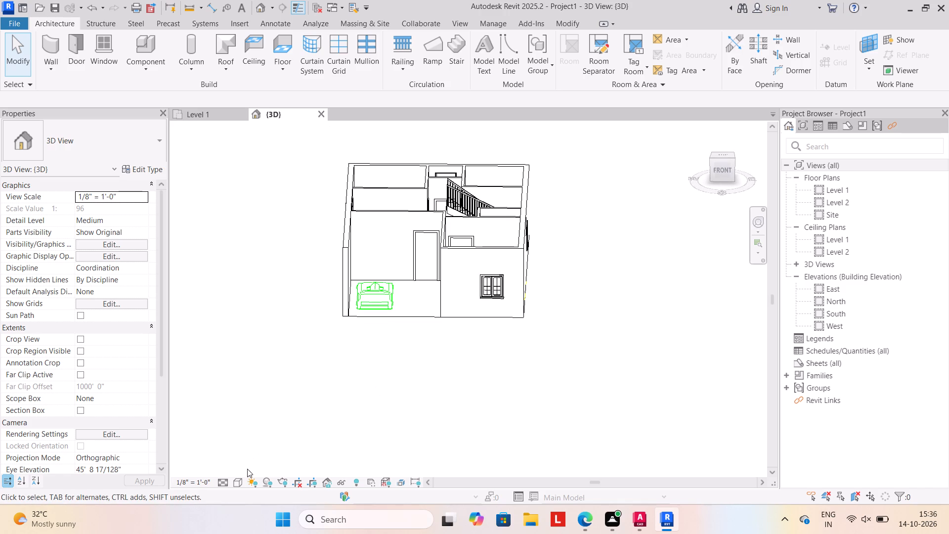
pyautogui.keyDown('shift'); pyautogui.moveTo(311, 336); pyautogui.dragTo(307, 387, button='middle'); pyautogui.keyUp('shift')
pyautogui.keyDown('shift'); pyautogui.moveTo(411, 387); pyautogui.dragTo(375, 405, button='middle'); pyautogui.keyUp('shift')
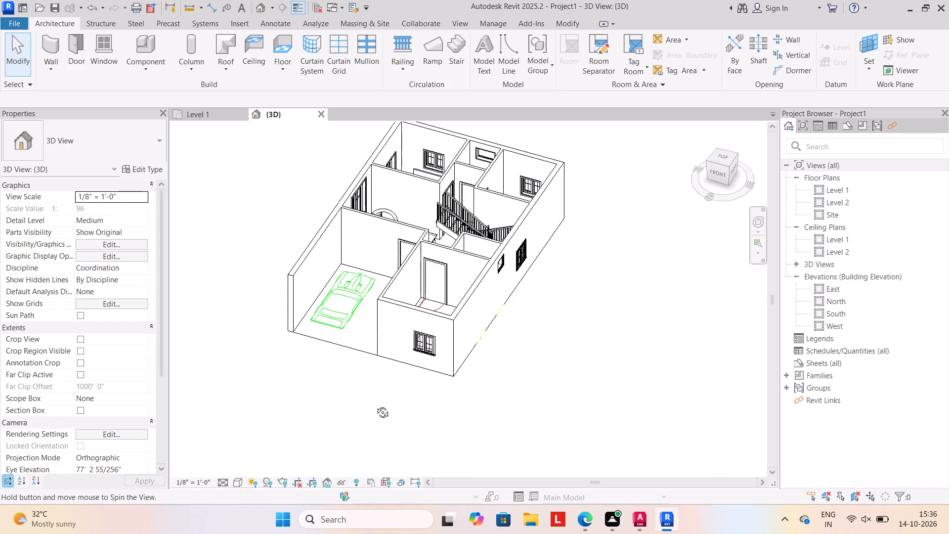
pyautogui.keyDown('shift'); pyautogui.moveTo(375, 405); pyautogui.dragTo(431, 399, button='middle'); pyautogui.keyUp('shift')
# On the Level 1 plan, draw a rectangular WALL9" boundary wall about 32' wide around the whole house.
pyautogui.click(207, 117)
pyautogui.scroll(-4, 281, 219)
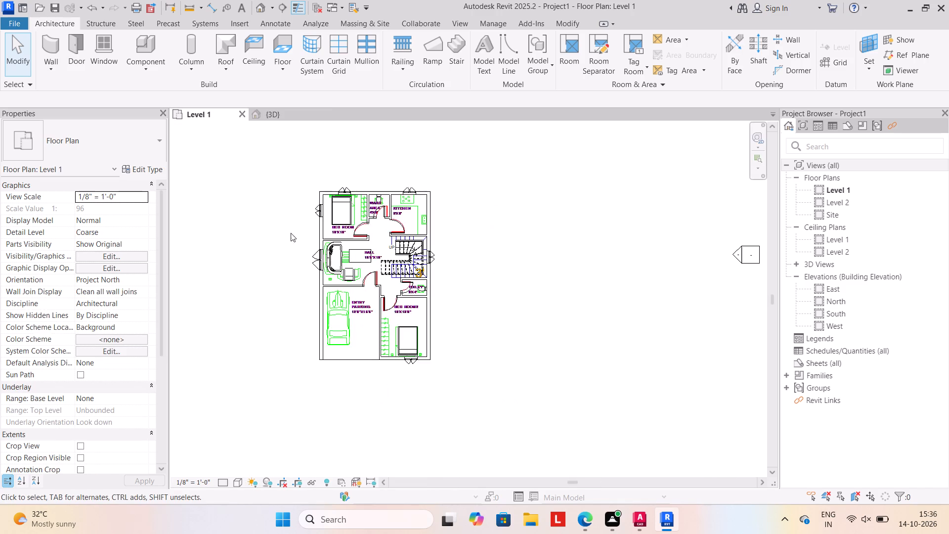
pyautogui.scroll(-2, 287, 250)
pyautogui.moveTo(264, 273); pyautogui.dragTo(326, 260, button='middle')
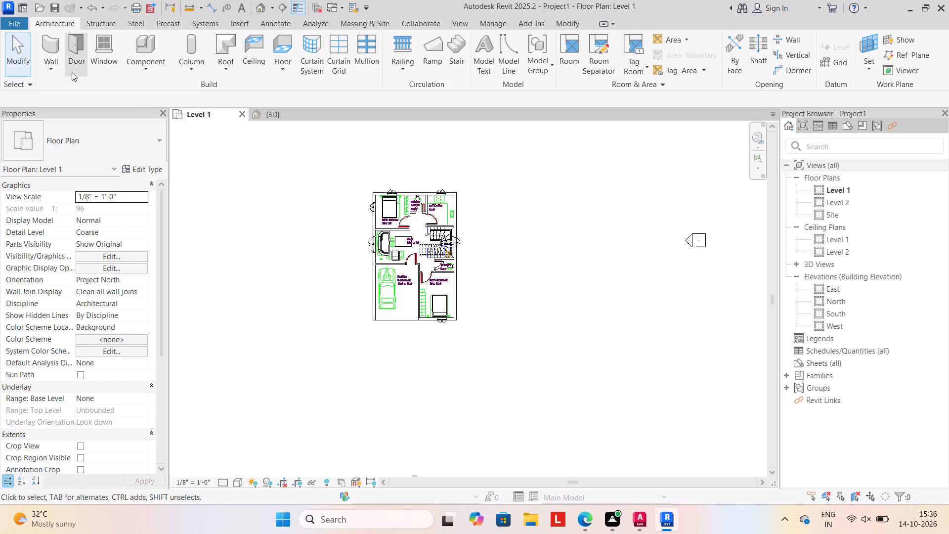
pyautogui.click(43, 68)
pyautogui.click(68, 93)
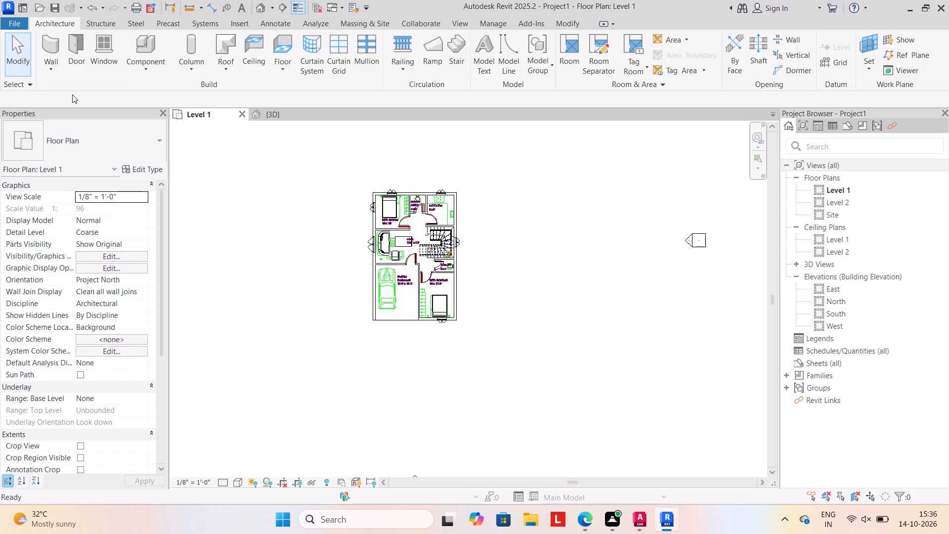
pyautogui.click(161, 139)
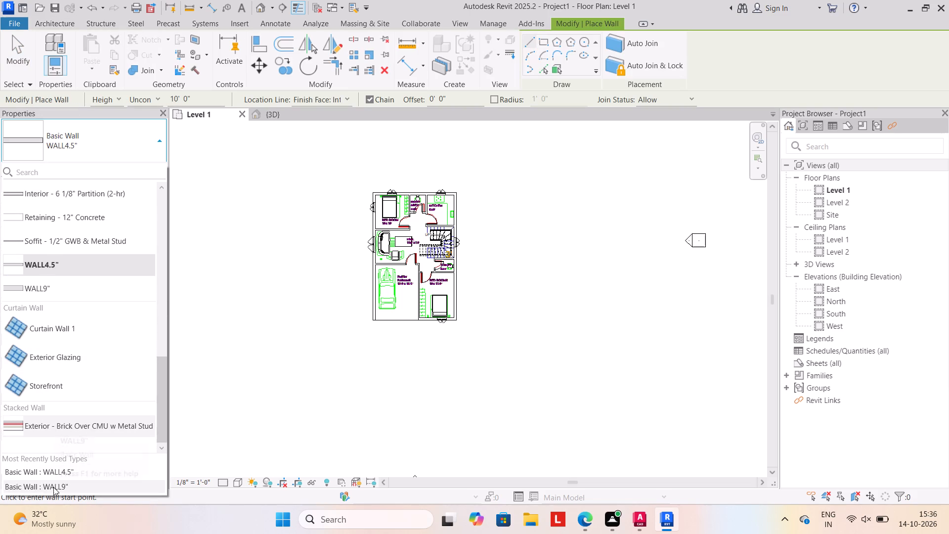
pyautogui.click(53, 487)
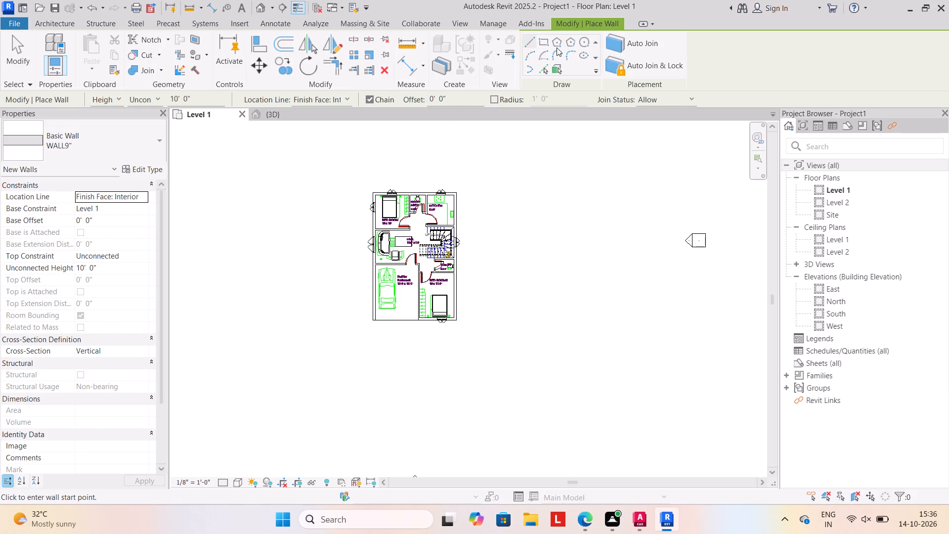
pyautogui.click(545, 42)
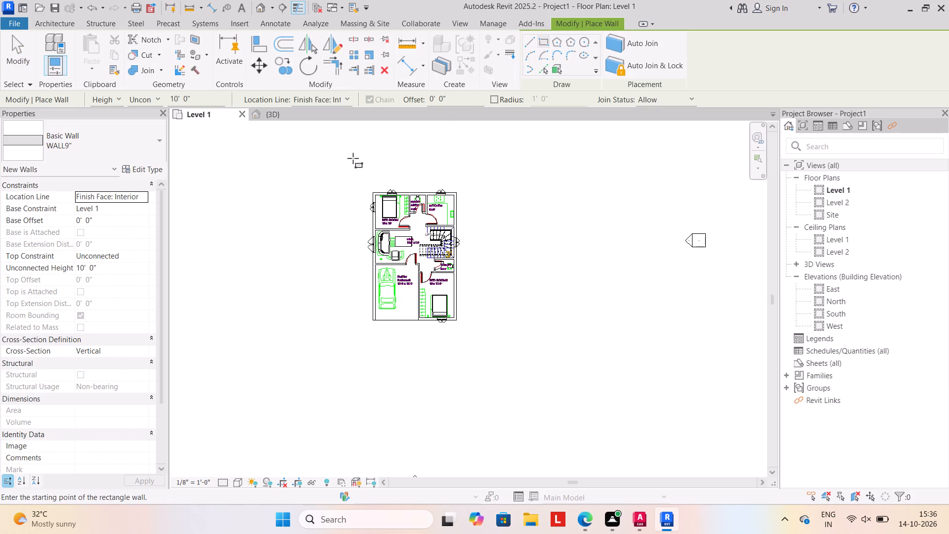
pyautogui.click(367, 167)
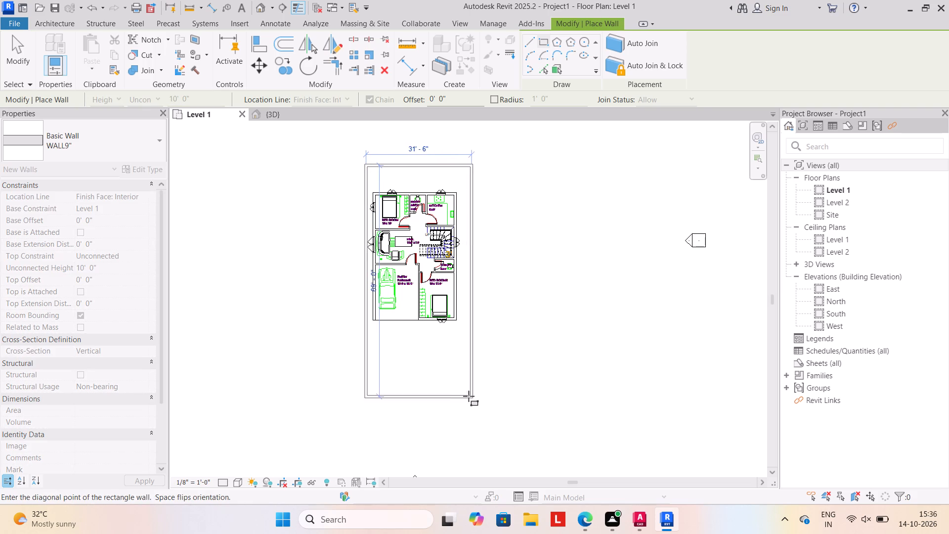
pyautogui.click(473, 351)
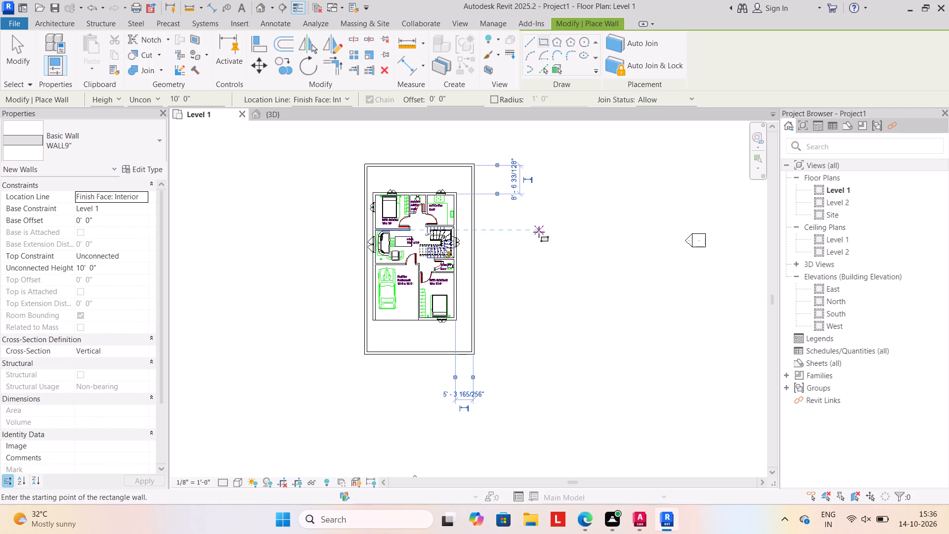
pyautogui.press('Escape')
pyautogui.press('Escape')
# In the 3D view, set the unconnected height of all four boundary walls around the house to 4'.
pyautogui.click(279, 115)
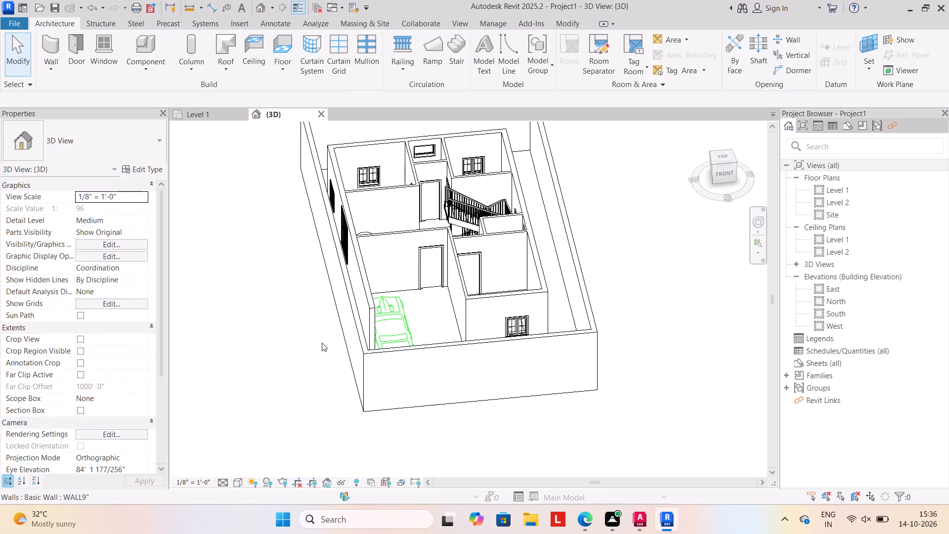
pyautogui.press('Escape')
pyautogui.keyDown('shift'); pyautogui.moveTo(354, 396); pyautogui.dragTo(319, 400, button='middle'); pyautogui.keyUp('shift')
pyautogui.keyDown('shift'); pyautogui.moveTo(360, 415); pyautogui.dragTo(355, 443, button='middle'); pyautogui.keyUp('shift')
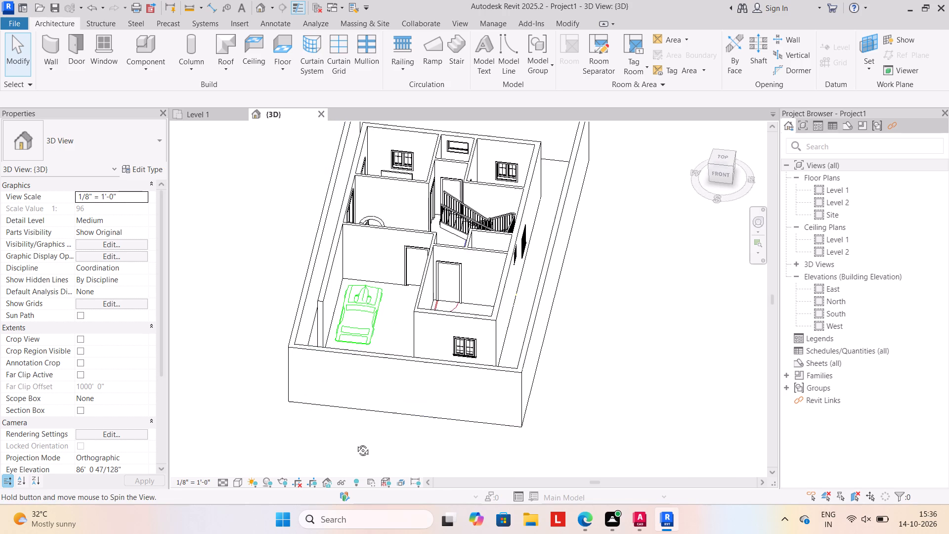
pyautogui.keyDown('shift'); pyautogui.moveTo(355, 443); pyautogui.dragTo(366, 420, button='middle'); pyautogui.keyUp('shift')
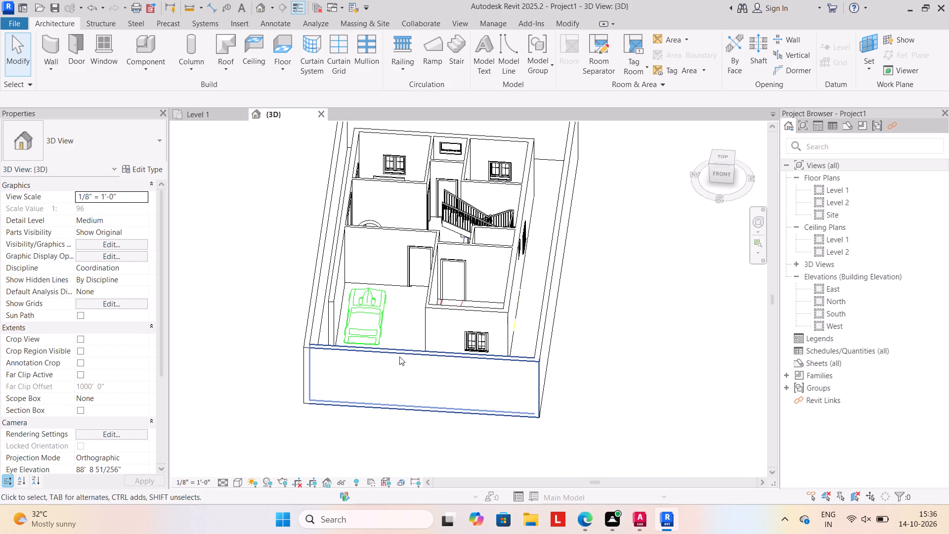
pyautogui.click(399, 356)
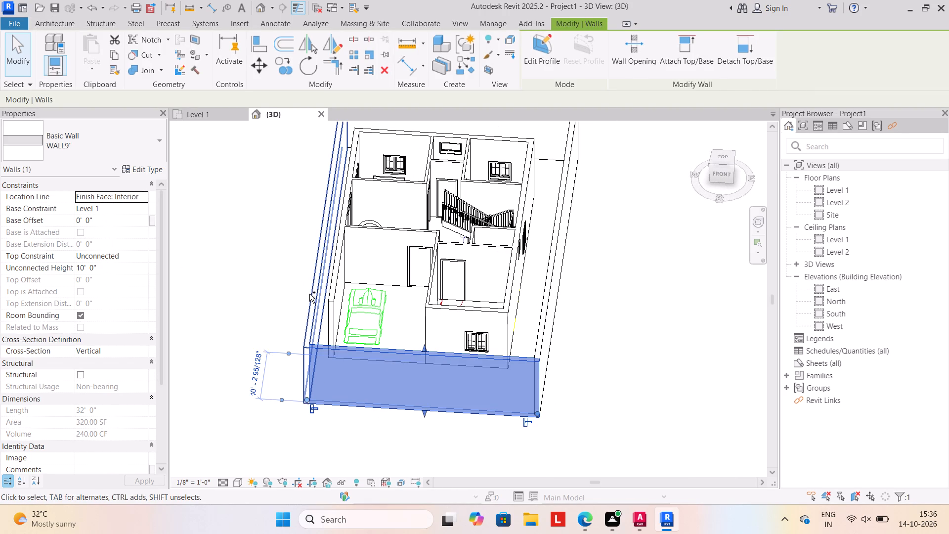
pyautogui.keyDown('ctrl'); pyautogui.click(309, 294); pyautogui.keyUp('ctrl')
pyautogui.keyDown('ctrl'); pyautogui.click(555, 254); pyautogui.keyUp('ctrl')
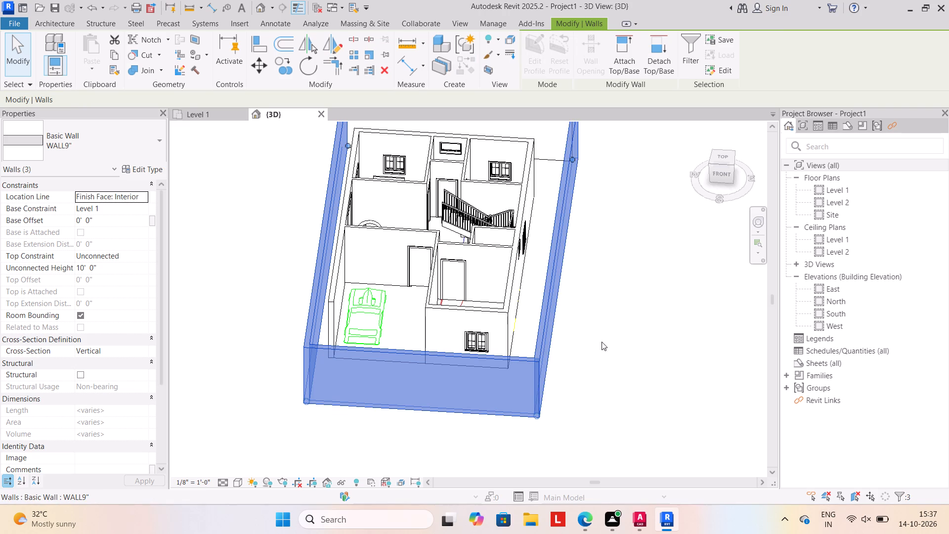
pyautogui.moveTo(604, 352); pyautogui.dragTo(484, 367, button='middle')
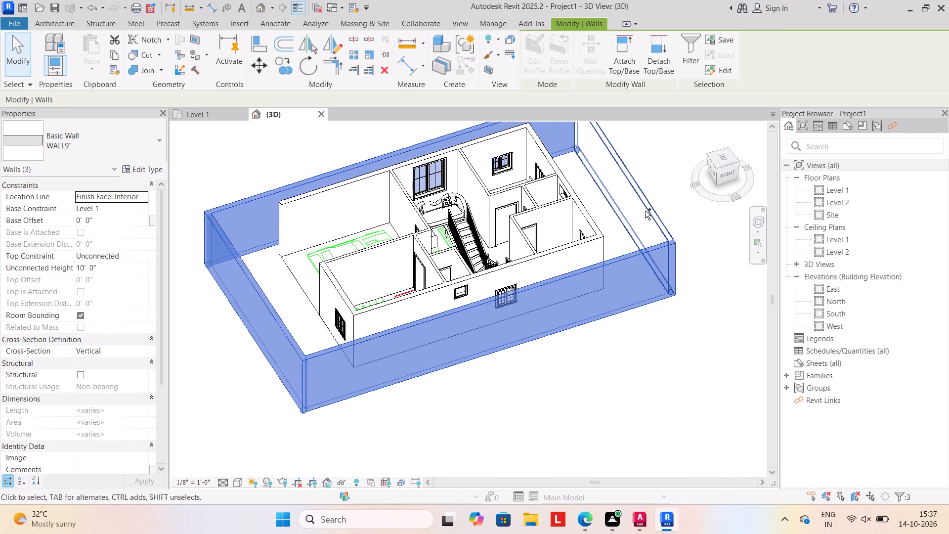
pyautogui.keyDown('ctrl'); pyautogui.click(645, 211); pyautogui.keyUp('ctrl')
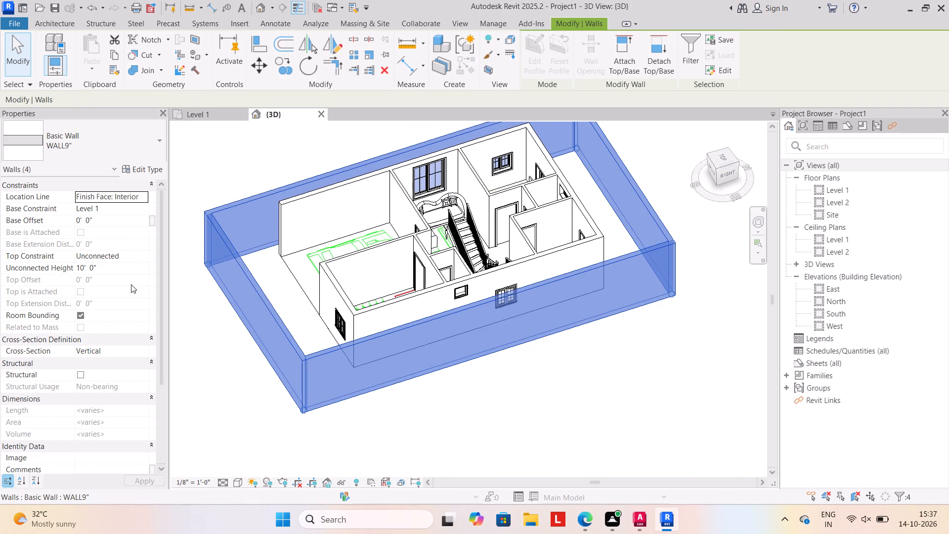
pyautogui.click(119, 270)
pyautogui.write("4'")
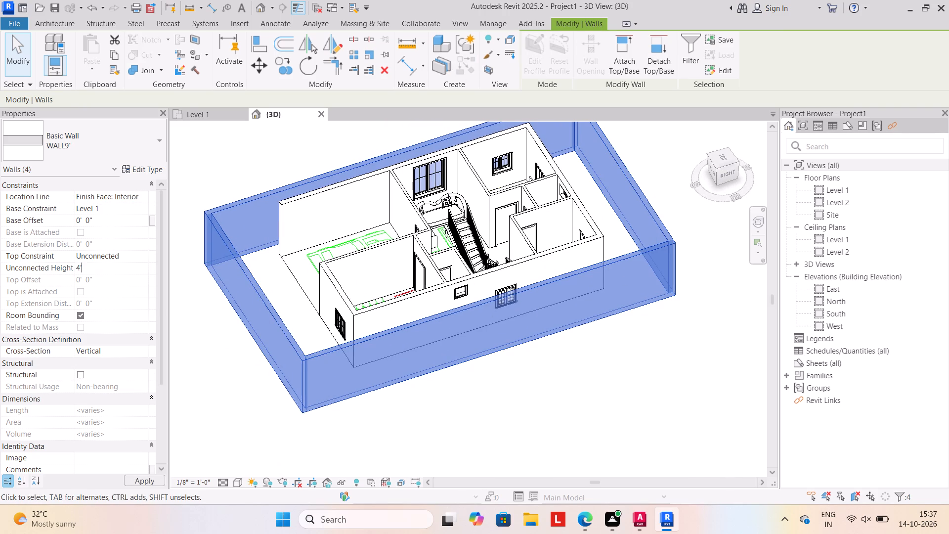
pyautogui.press('Return')
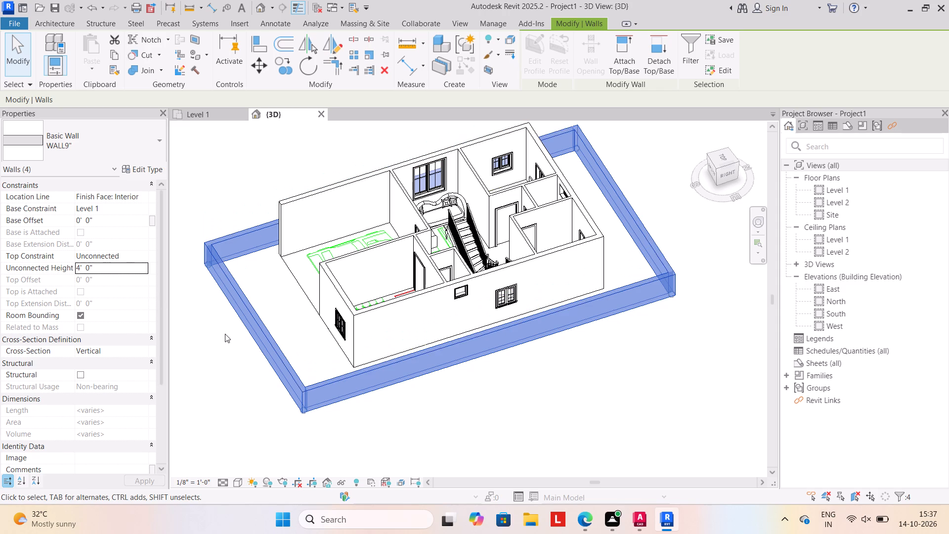
pyautogui.click(225, 334)
# Split the front boundary wall at two points facing the parking area, deleting the inner segment for a gate opening.
pyautogui.keyDown('shift'); pyautogui.moveTo(220, 375); pyautogui.dragTo(346, 381, button='middle'); pyautogui.keyUp('shift')
pyautogui.keyDown('shift'); pyautogui.moveTo(362, 414); pyautogui.dragTo(367, 372, button='middle'); pyautogui.keyUp('shift')
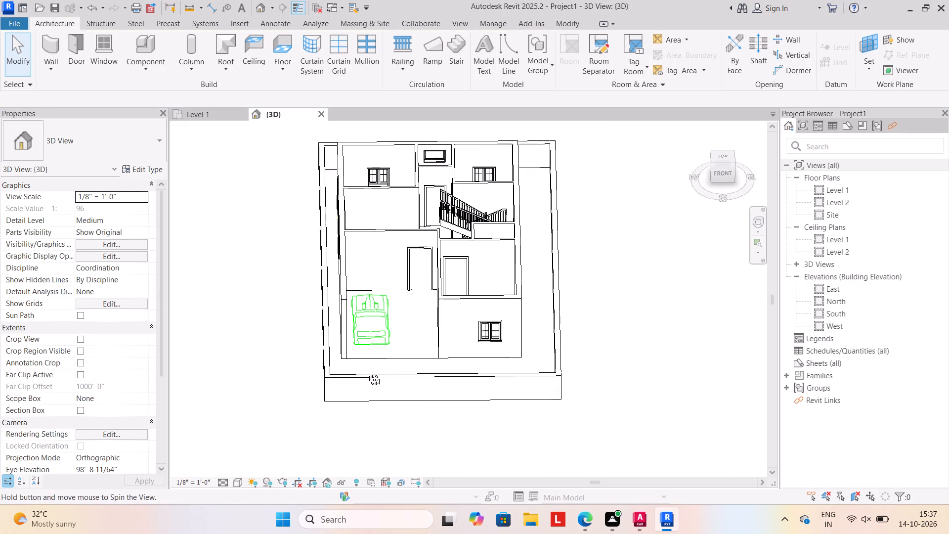
pyautogui.keyDown('shift'); pyautogui.moveTo(367, 372); pyautogui.dragTo(367, 370, button='middle'); pyautogui.keyUp('shift')
pyautogui.keyDown('shift'); pyautogui.moveTo(445, 413); pyautogui.dragTo(454, 397, button='middle'); pyautogui.keyUp('shift')
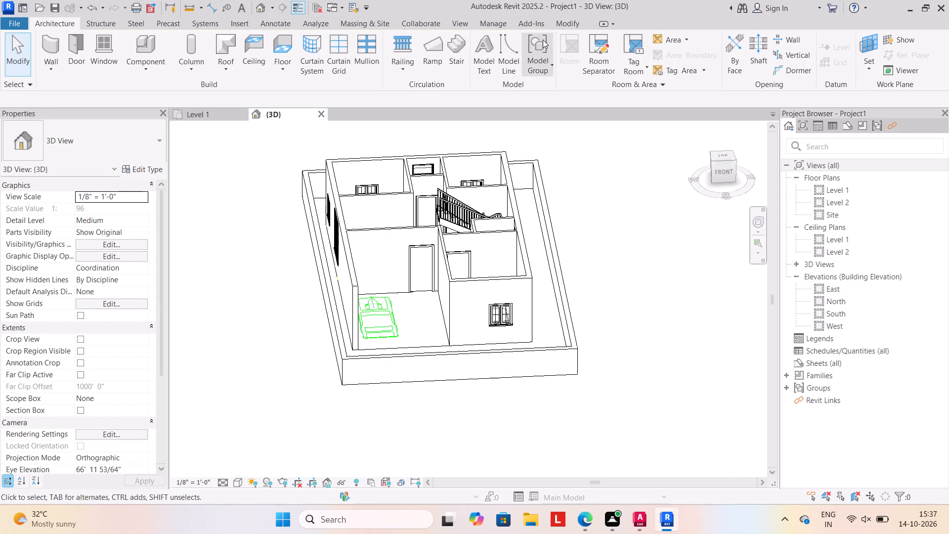
pyautogui.click(564, 21)
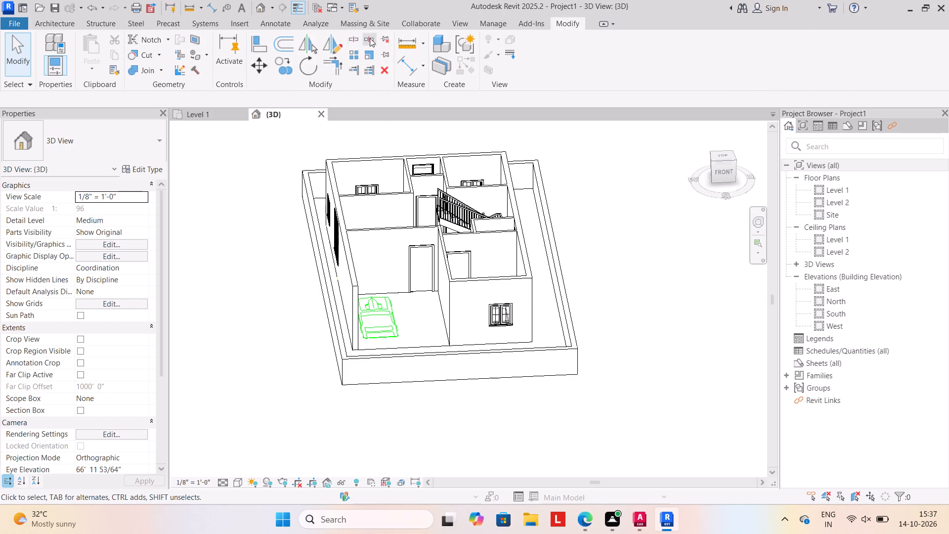
pyautogui.click(354, 38)
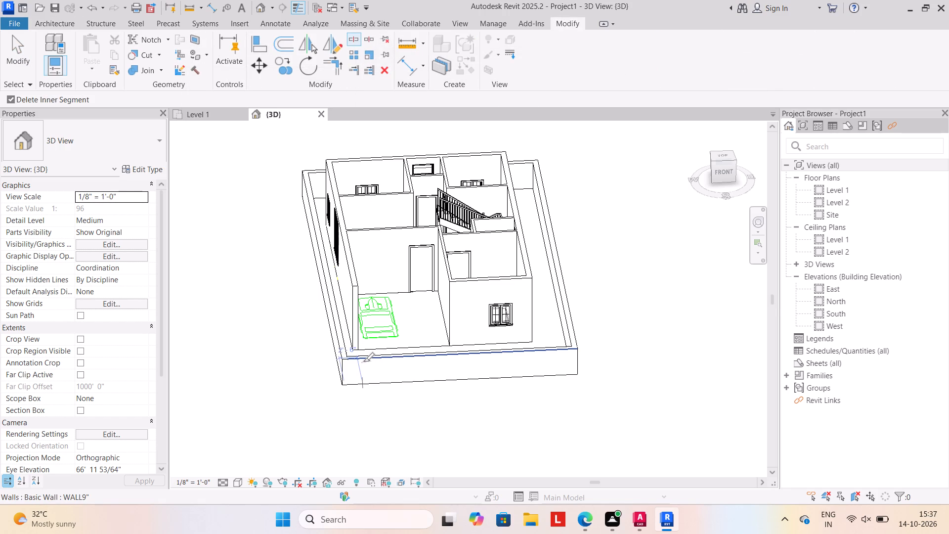
pyautogui.click(362, 361)
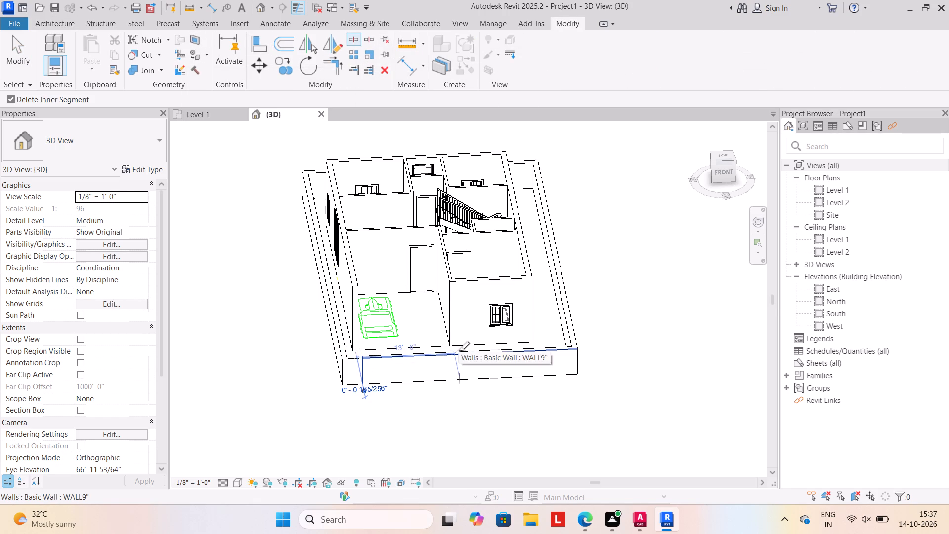
pyautogui.moveTo(458, 351); pyautogui.dragTo(452, 357)
pyautogui.press('Escape')
pyautogui.press('Escape')
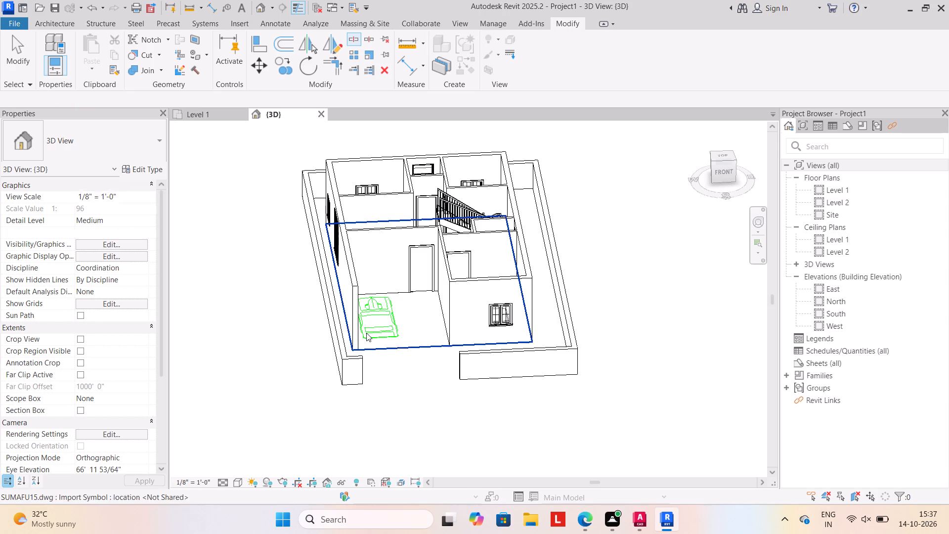
pyautogui.press('Escape')
pyautogui.press('Escape')
# Start an architectural floor on the Level 1 plan and set the Generic - 12" type's structure layer thickness to 6".
pyautogui.click(210, 110)
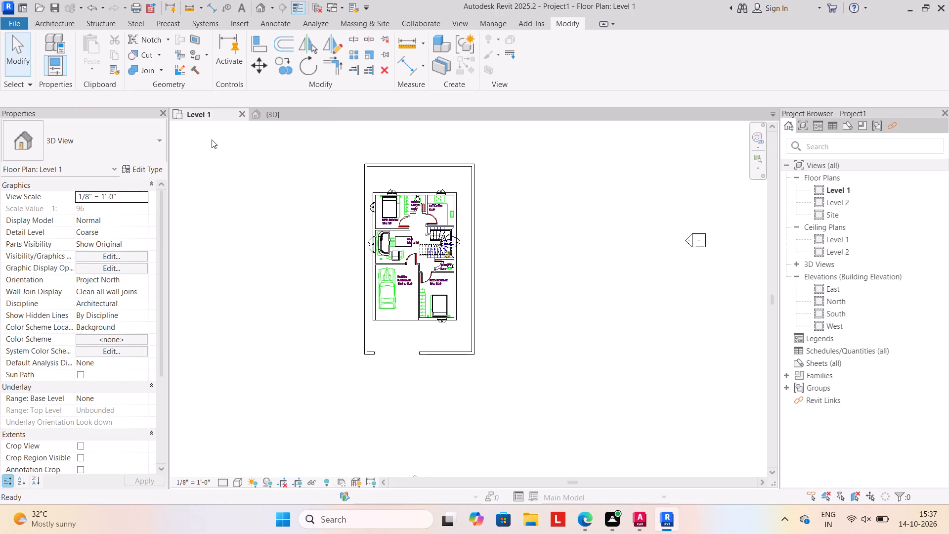
pyautogui.scroll(-2, 252, 238)
pyautogui.moveTo(269, 246); pyautogui.dragTo(298, 246, button='middle')
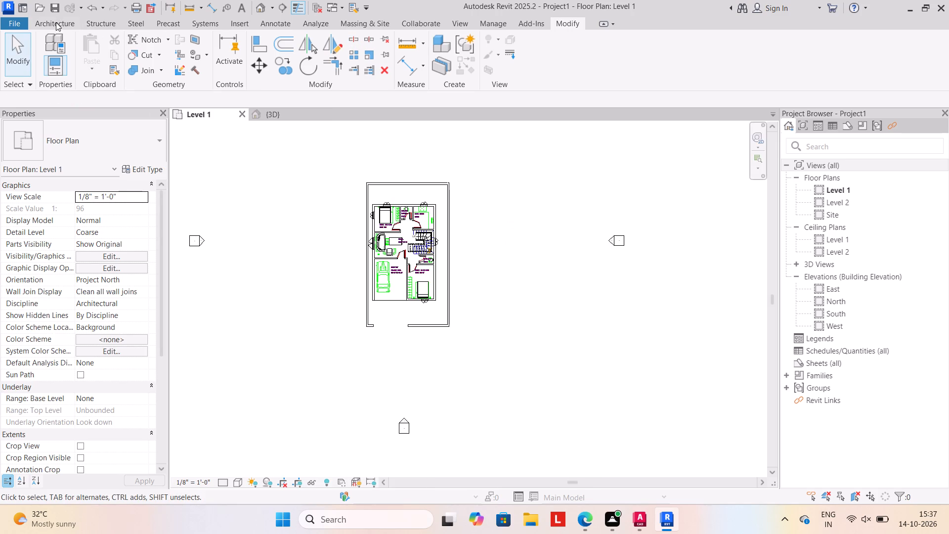
pyautogui.click(56, 22)
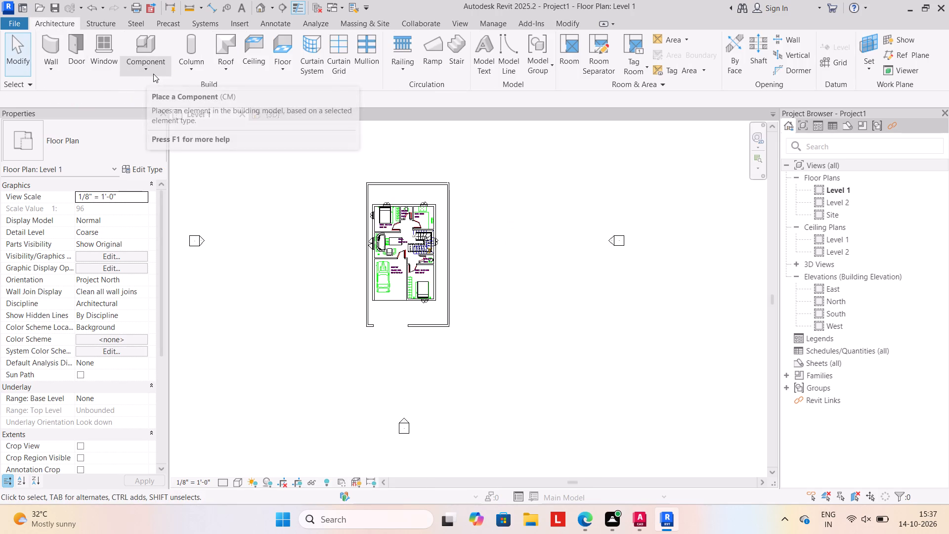
pyautogui.click(282, 71)
pyautogui.click(307, 96)
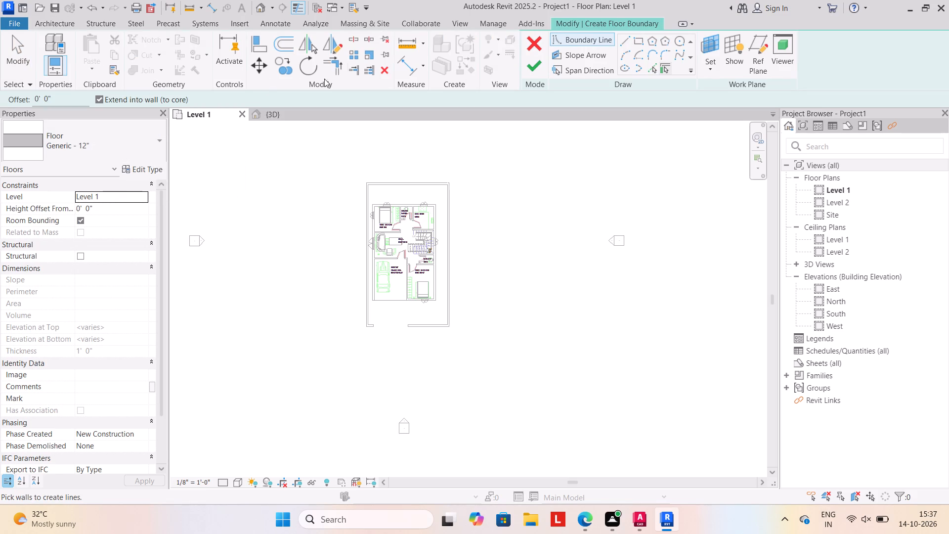
pyautogui.click(637, 38)
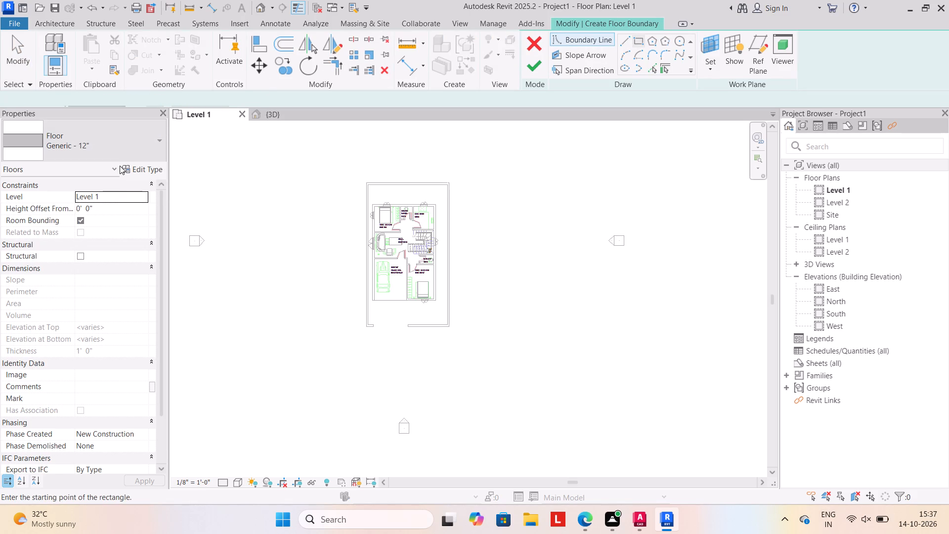
pyautogui.click(144, 169)
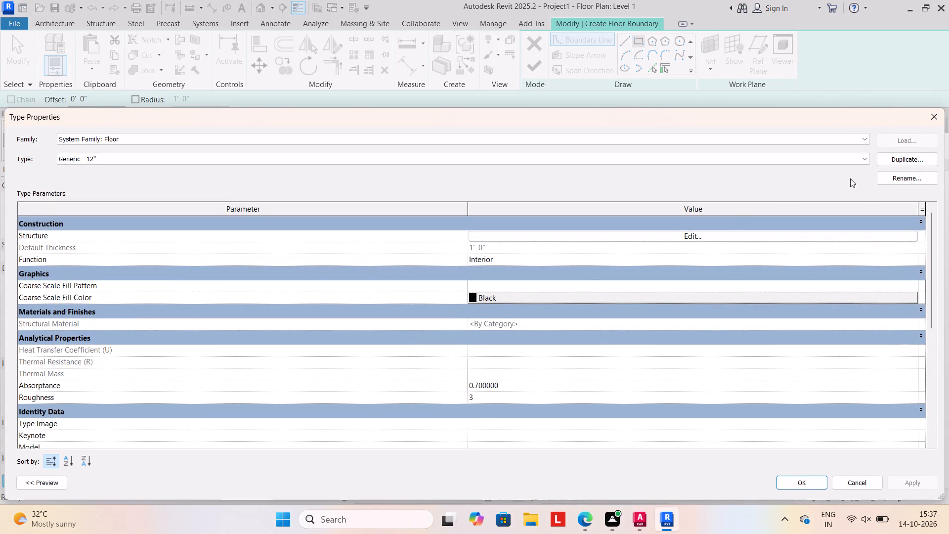
pyautogui.click(805, 240)
pyautogui.click(459, 231)
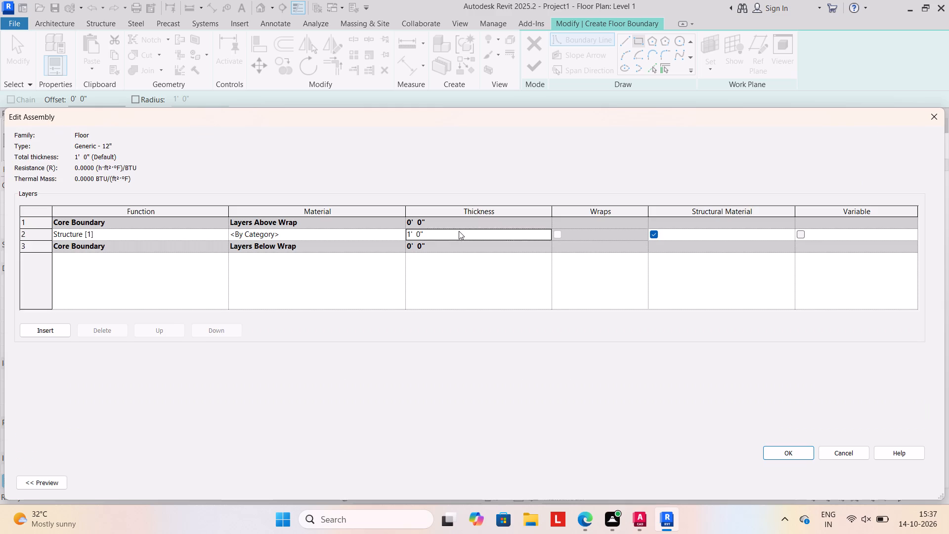
pyautogui.write('6"')
pyautogui.click(781, 458)
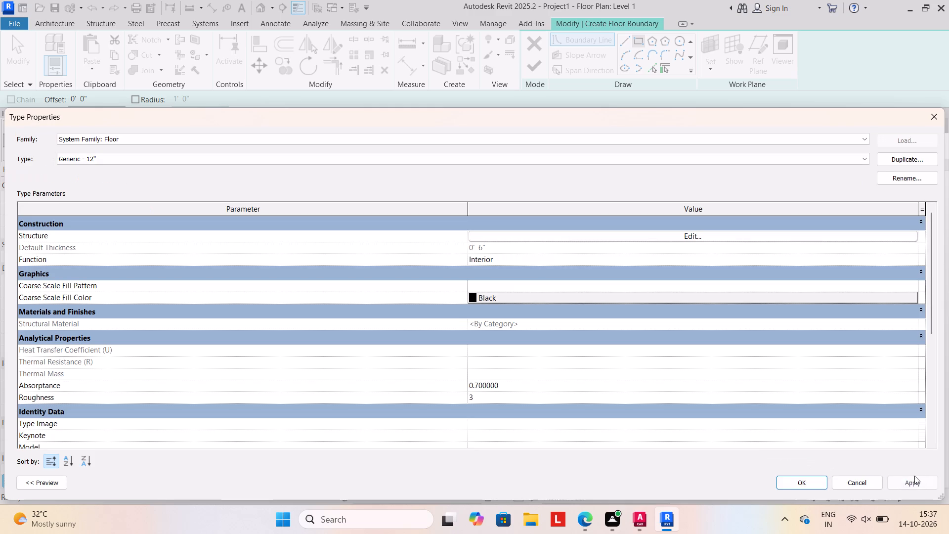
pyautogui.click(924, 481)
pyautogui.click(803, 482)
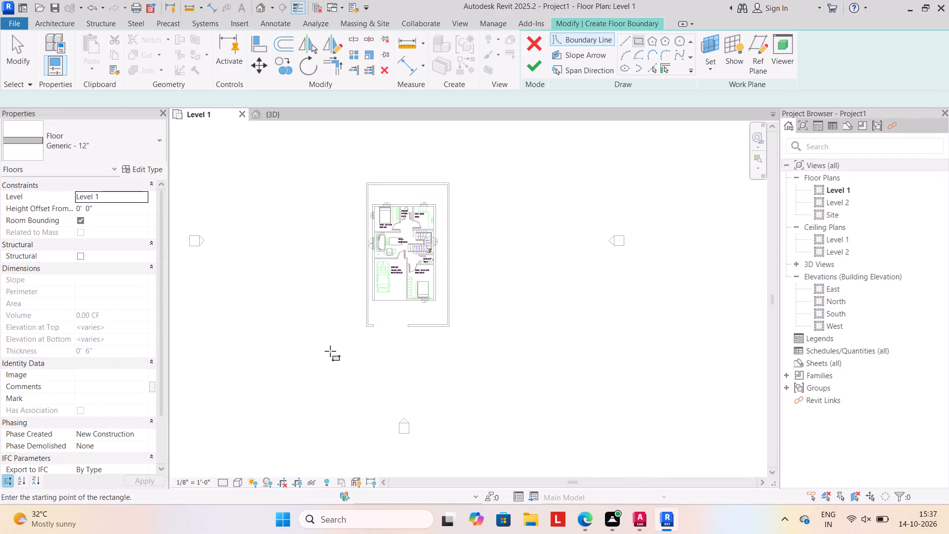
# Sketch a rectangular floor boundary between opposite outer corners of the surrounding boundary wall and finish the floor.
pyautogui.scroll(2, 399, 165)
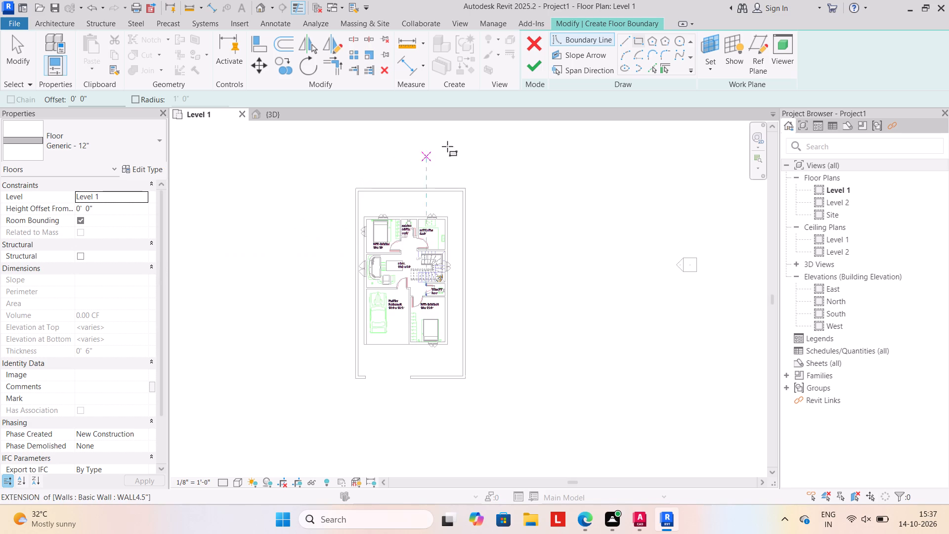
pyautogui.scroll(8, 371, 189)
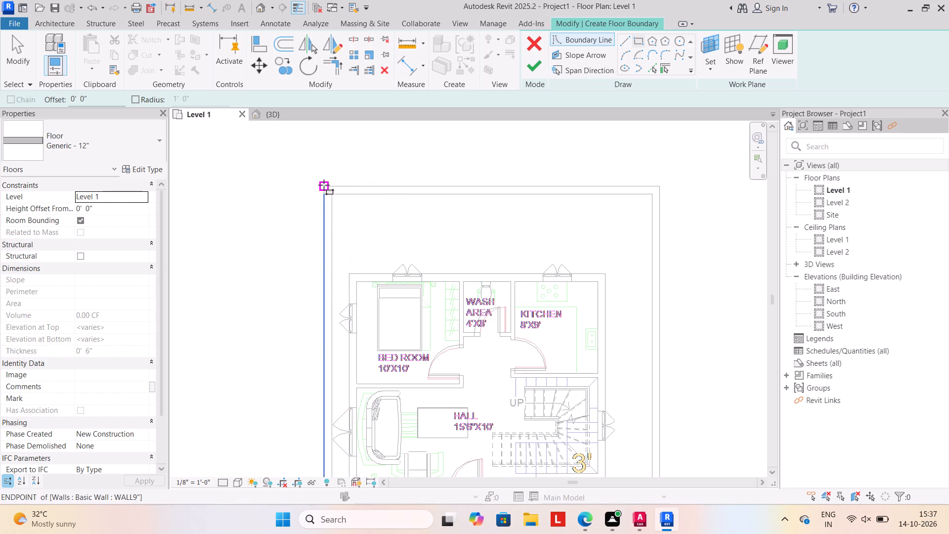
pyautogui.click(324, 184)
pyautogui.moveTo(542, 403); pyautogui.dragTo(464, 241, button='middle')
pyautogui.scroll(-2, 581, 447)
pyautogui.moveTo(581, 448); pyautogui.dragTo(581, 348, button='middle')
pyautogui.scroll(1, 581, 348)
pyautogui.scroll(-1, 569, 460)
pyautogui.moveTo(561, 450); pyautogui.dragTo(549, 336, button='middle')
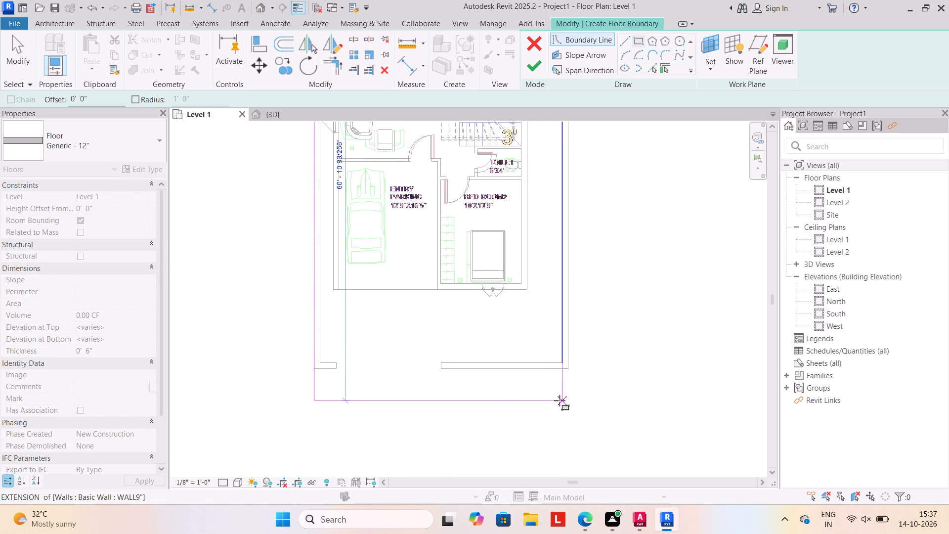
pyautogui.scroll(4, 563, 382)
pyautogui.click(571, 359)
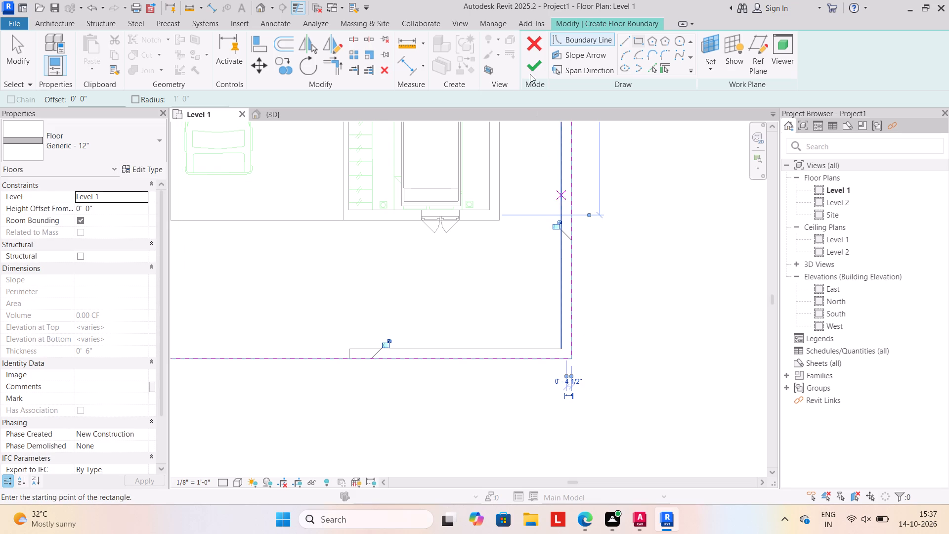
pyautogui.click(529, 65)
pyautogui.click(718, 351)
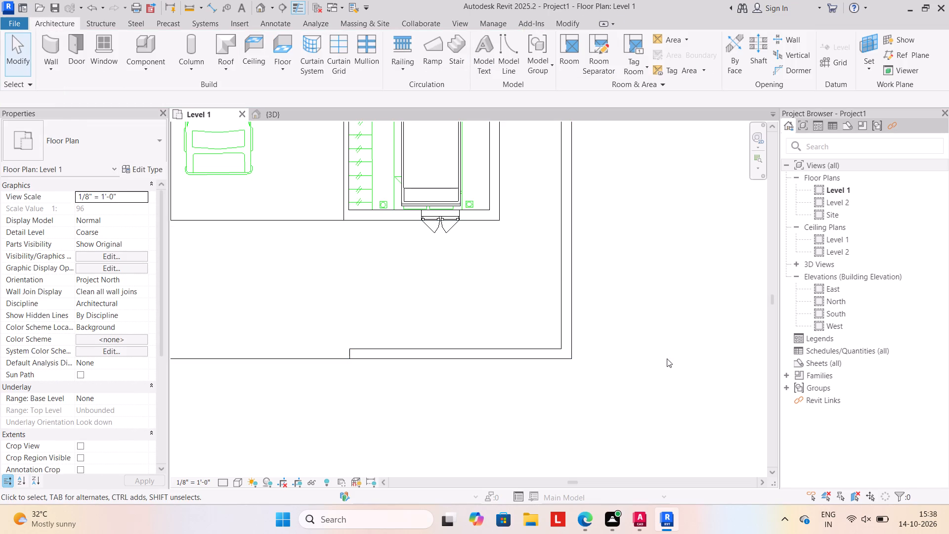
# In the 3D view, load the gate family Gate_davinder_11707.0001.rfa from the SHUBHAM CITY library's Gate folder for component placement.
pyautogui.scroll(-12, 667, 361)
pyautogui.moveTo(622, 363); pyautogui.dragTo(542, 390, button='middle')
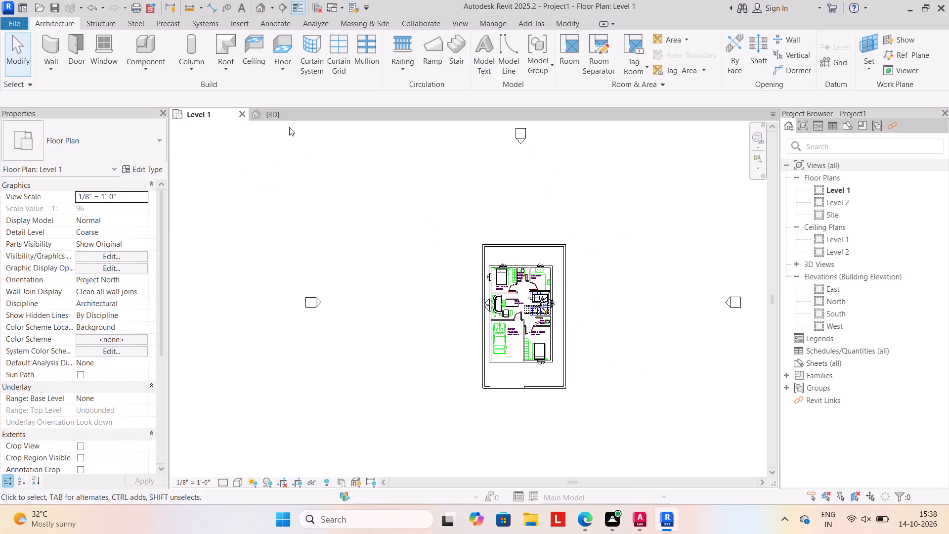
pyautogui.click(280, 116)
pyautogui.keyDown('shift'); pyautogui.moveTo(408, 434); pyautogui.dragTo(386, 438, button='middle'); pyautogui.keyUp('shift')
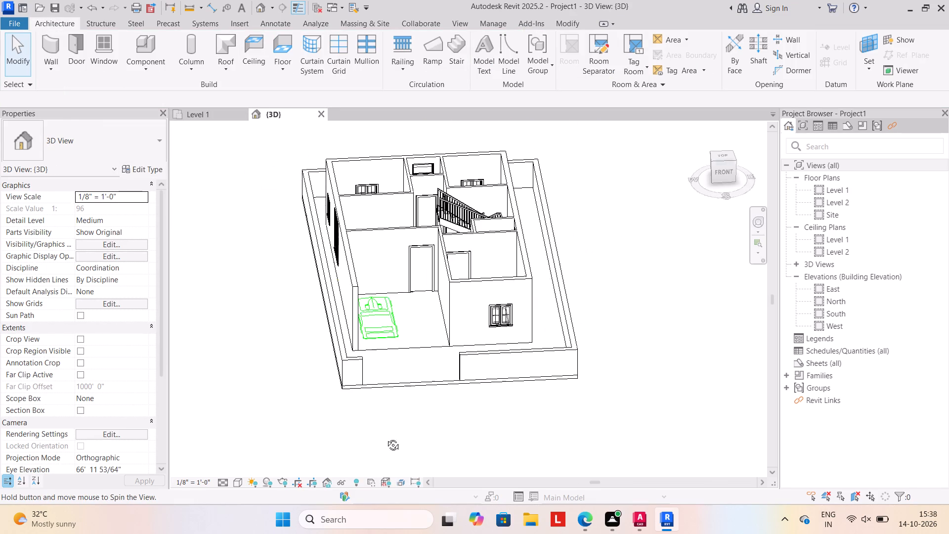
pyautogui.keyDown('shift'); pyautogui.moveTo(386, 438); pyautogui.dragTo(396, 377, button='middle'); pyautogui.keyUp('shift')
pyautogui.keyDown('shift'); pyautogui.moveTo(416, 371); pyautogui.dragTo(416, 418, button='middle'); pyautogui.keyUp('shift')
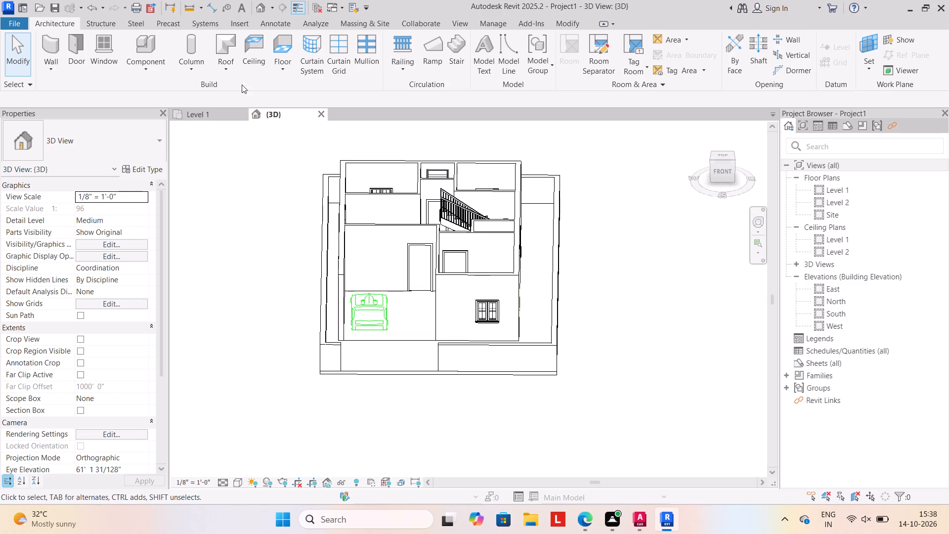
pyautogui.click(148, 73)
pyautogui.click(171, 92)
pyautogui.scroll(-2, 412, 281)
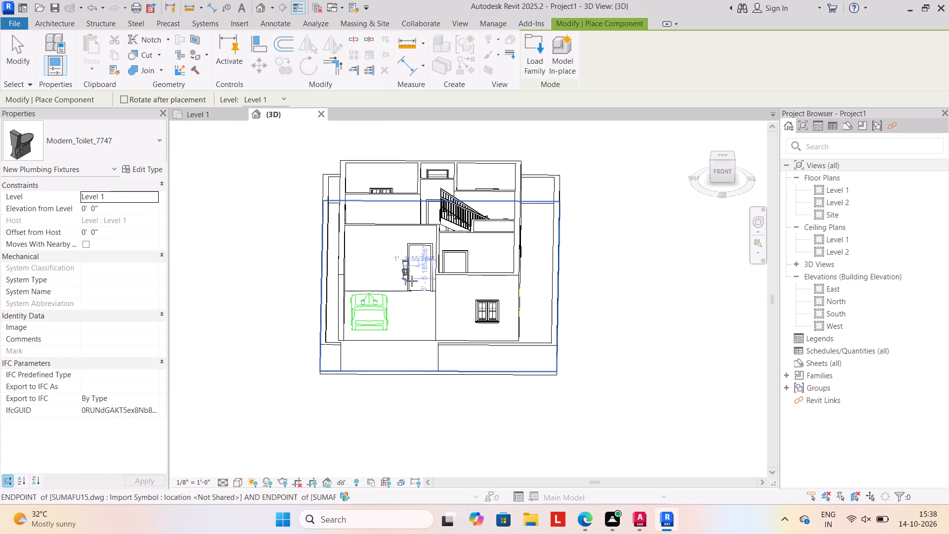
pyautogui.click(538, 54)
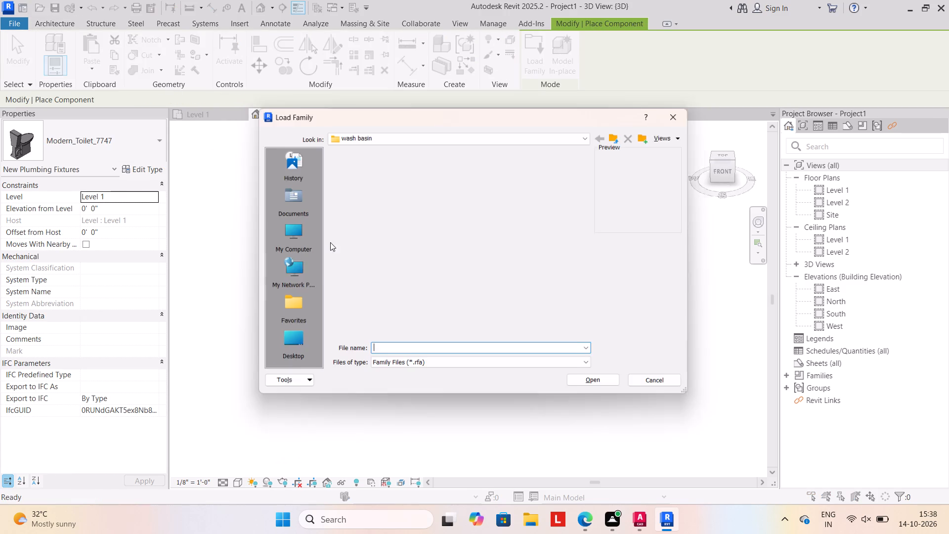
pyautogui.scroll(-5, 300, 247)
pyautogui.click(620, 132)
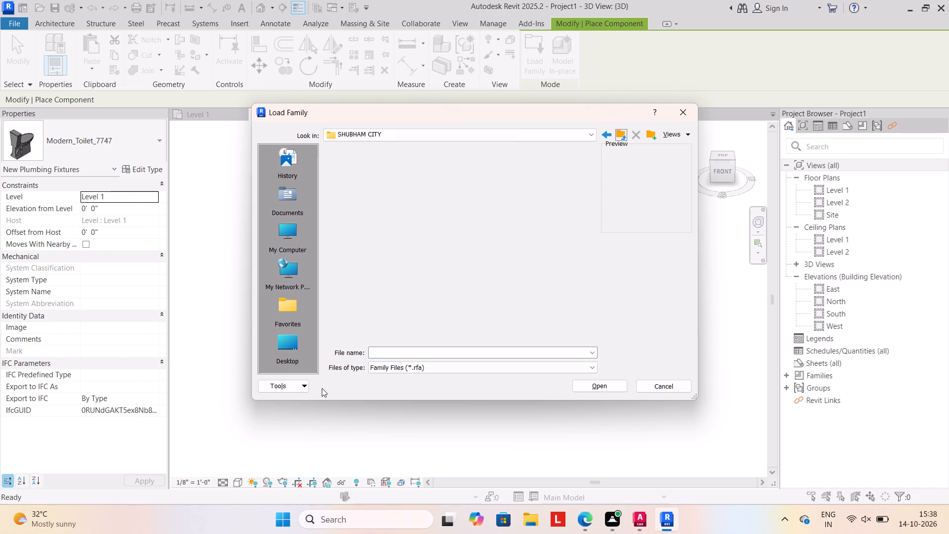
pyautogui.scroll(-3, 402, 301)
pyautogui.scroll(2, 411, 296)
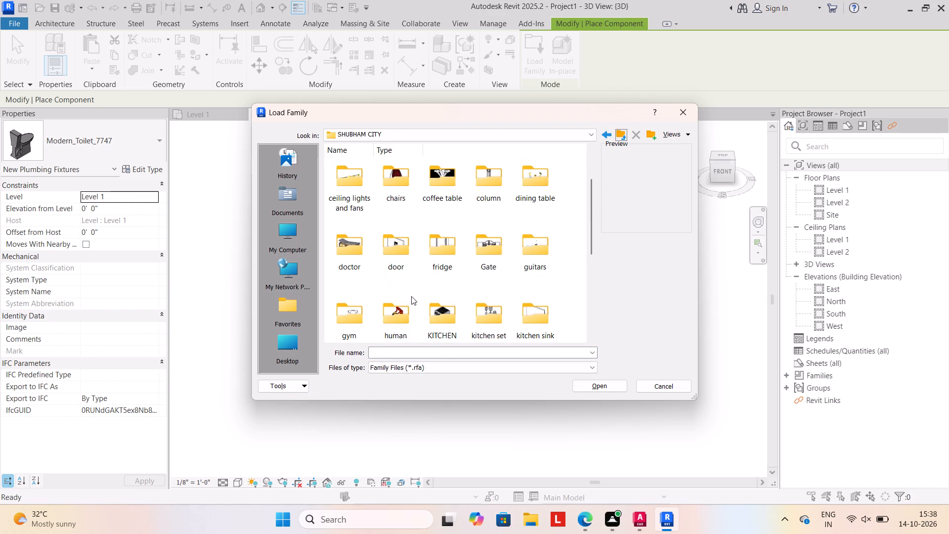
pyautogui.scroll(-4, 415, 310)
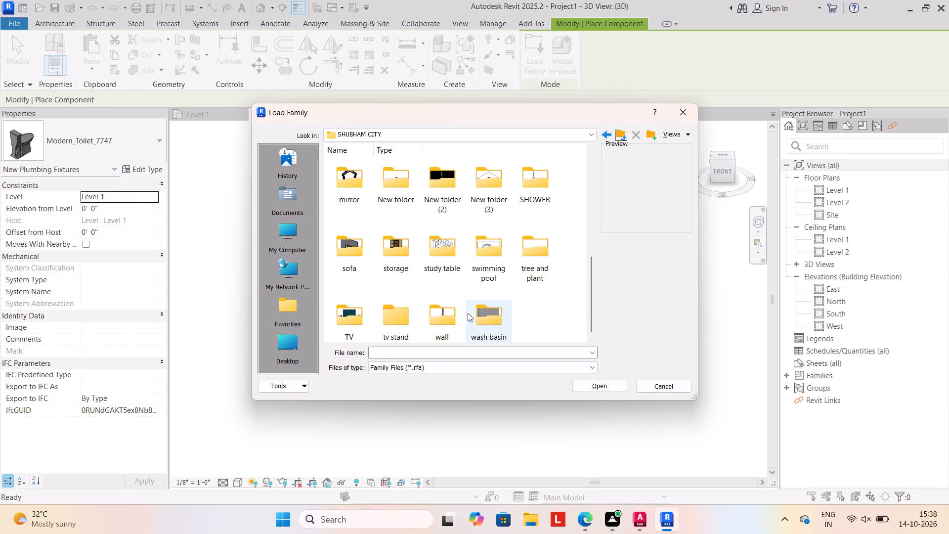
pyautogui.scroll(-5, 483, 250)
pyautogui.scroll(-7, 482, 295)
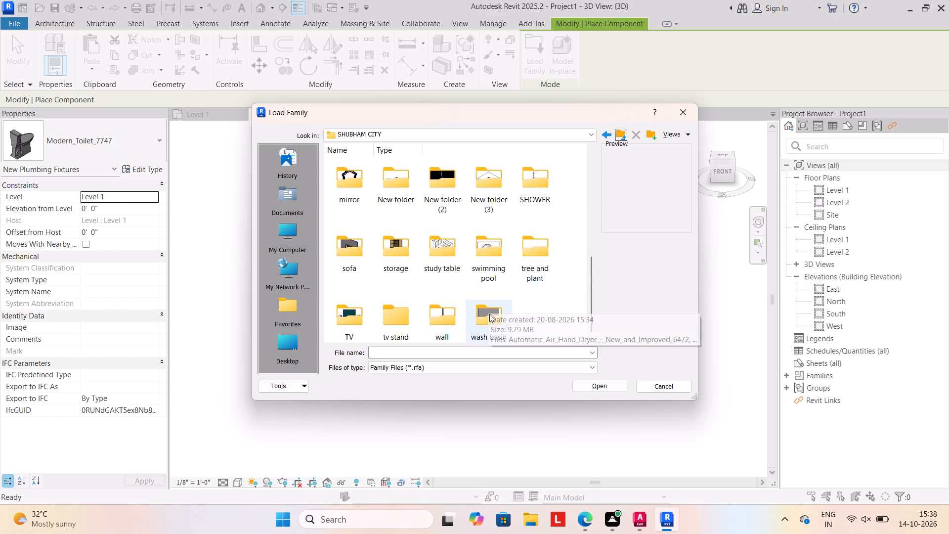
pyautogui.scroll(-5, 491, 311)
pyautogui.scroll(2, 474, 256)
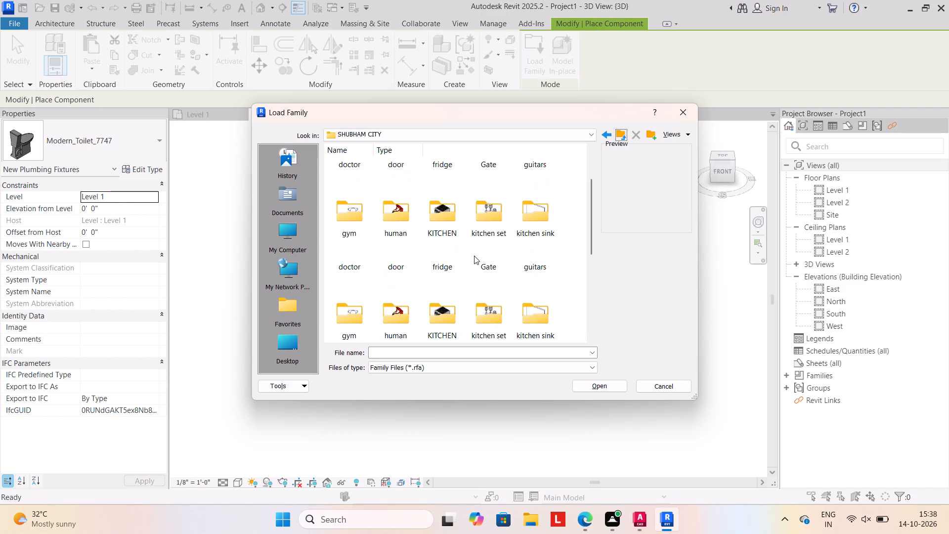
pyautogui.doubleClick(491, 241)
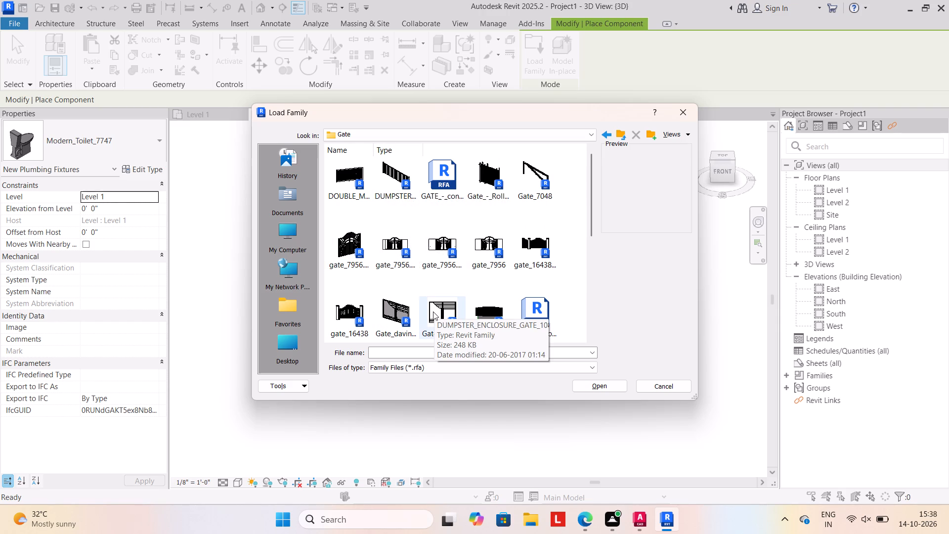
pyautogui.click(388, 313)
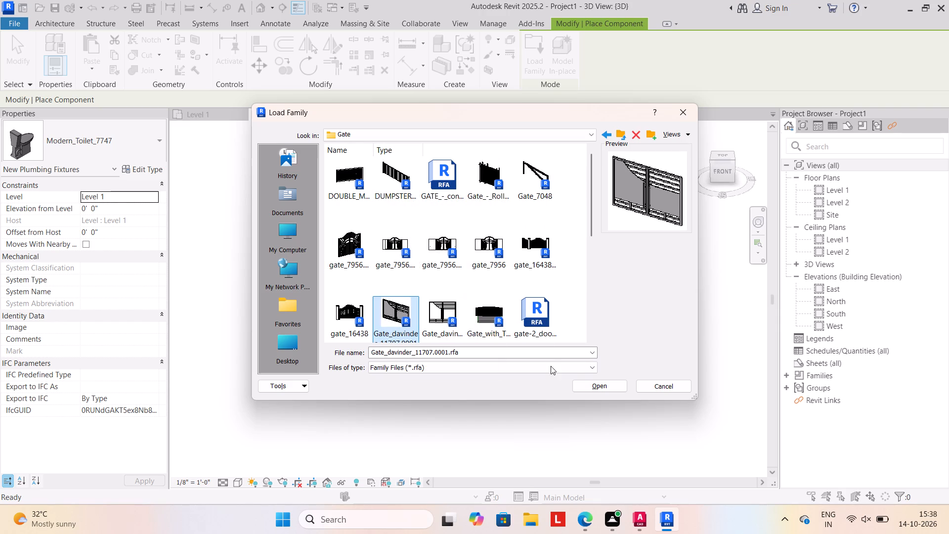
pyautogui.click(587, 384)
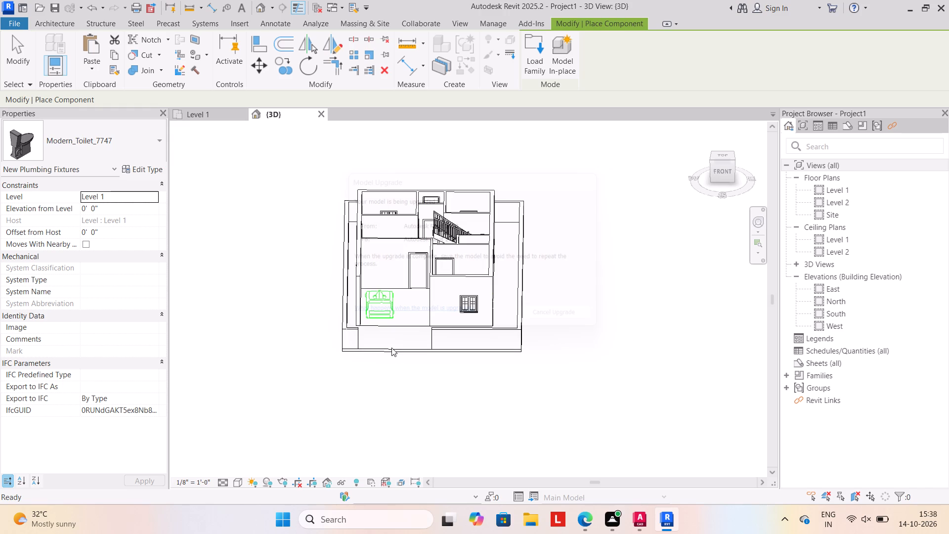
# Place the Gate_davinder_11707.0001 gate on Level 1 in the front boundary wall opening, facing the parking area.
pyautogui.scroll(8, 391, 348)
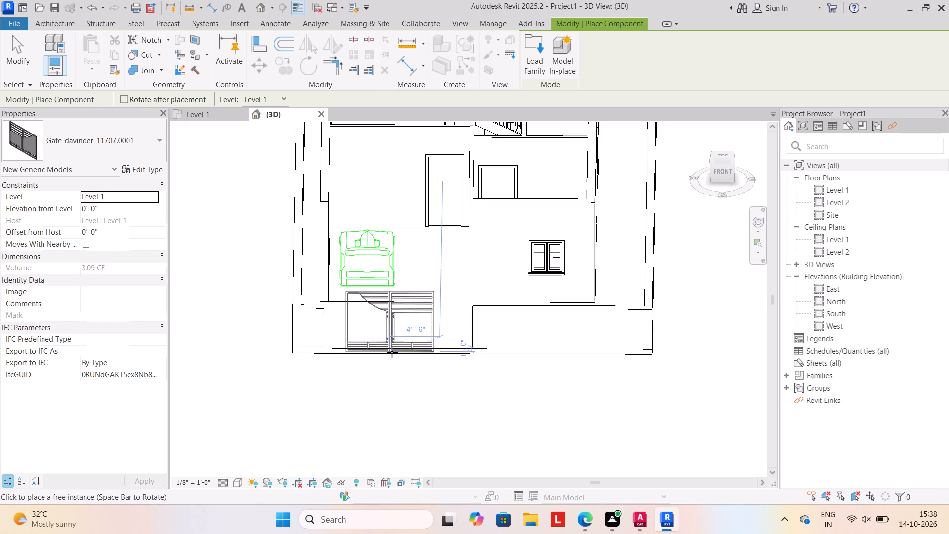
pyautogui.scroll(2, 392, 352)
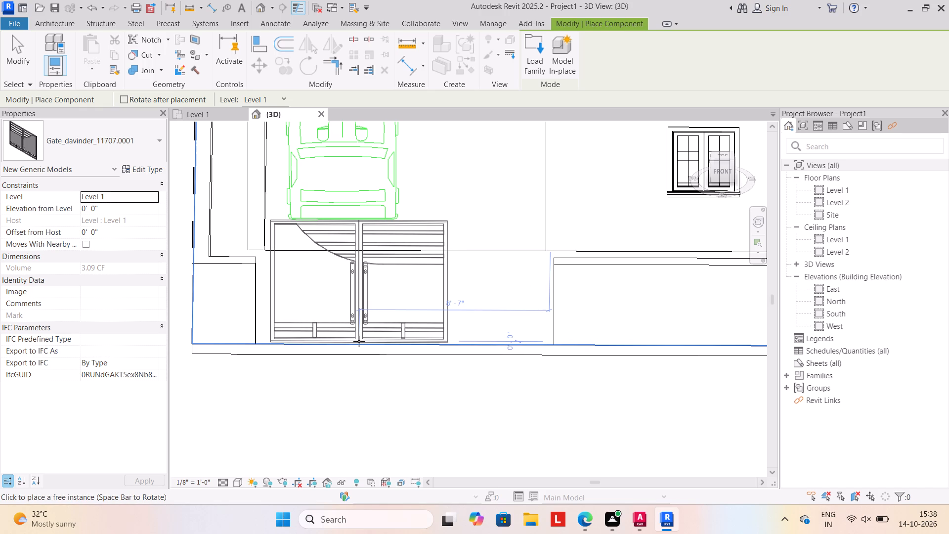
pyautogui.click(359, 341)
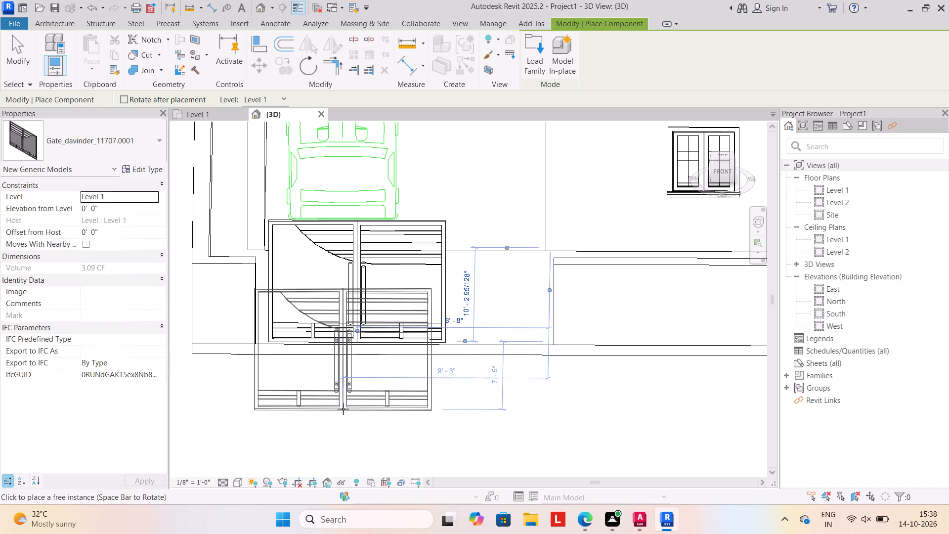
pyautogui.press('Escape')
pyautogui.press('Escape')
pyautogui.press('Escape')
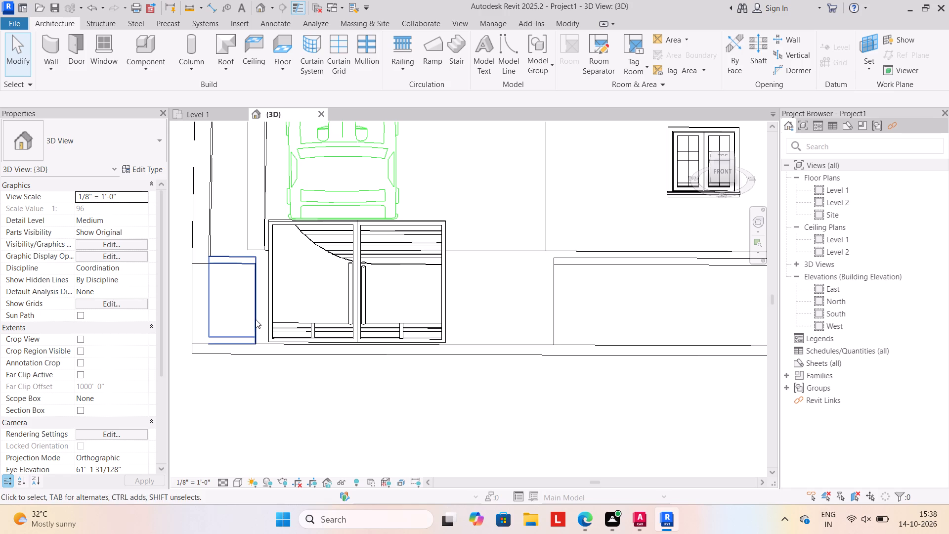
# Extend the short front boundary wall segment beside the parking area to the gate's near edge, about 3' 1" long.
pyautogui.click(256, 319)
pyautogui.scroll(15, 257, 344)
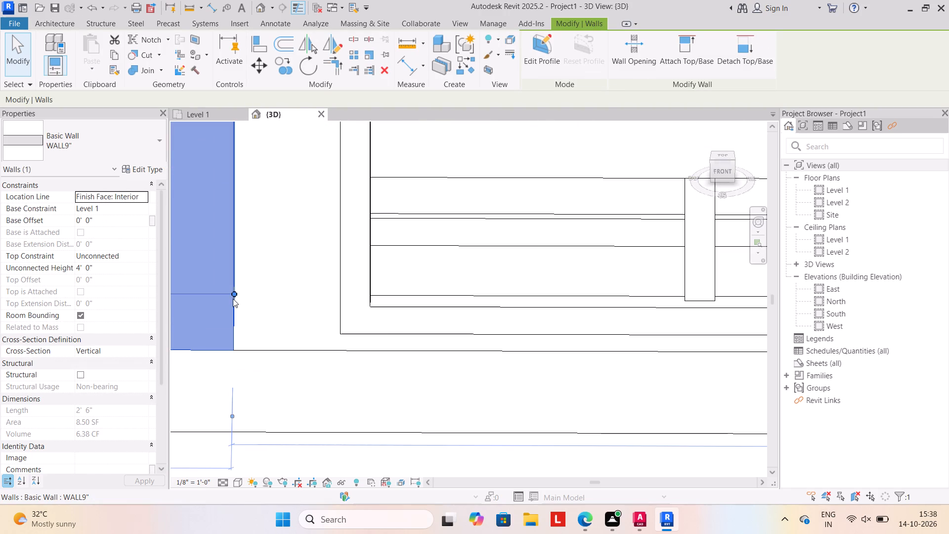
pyautogui.moveTo(232, 294); pyautogui.dragTo(325, 290)
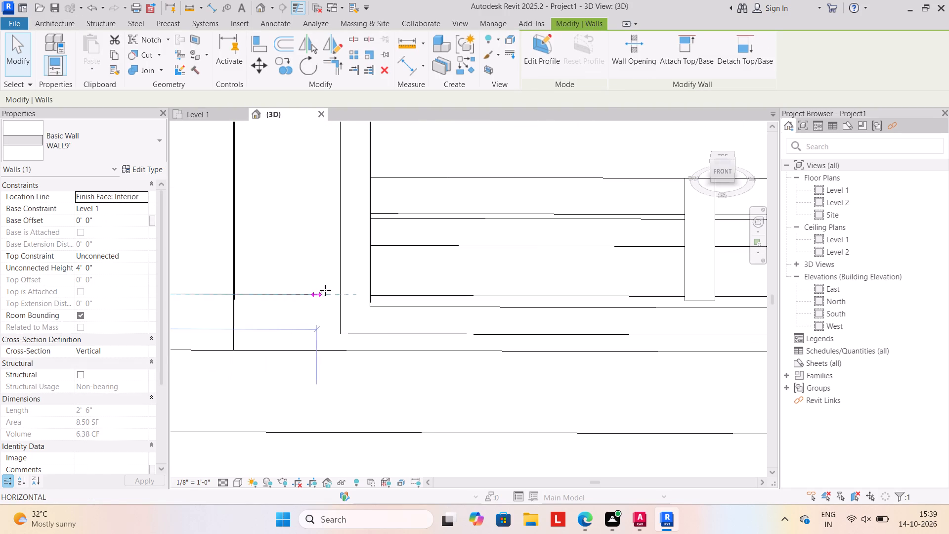
pyautogui.moveTo(325, 290); pyautogui.dragTo(340, 290)
pyautogui.scroll(-16, 350, 363)
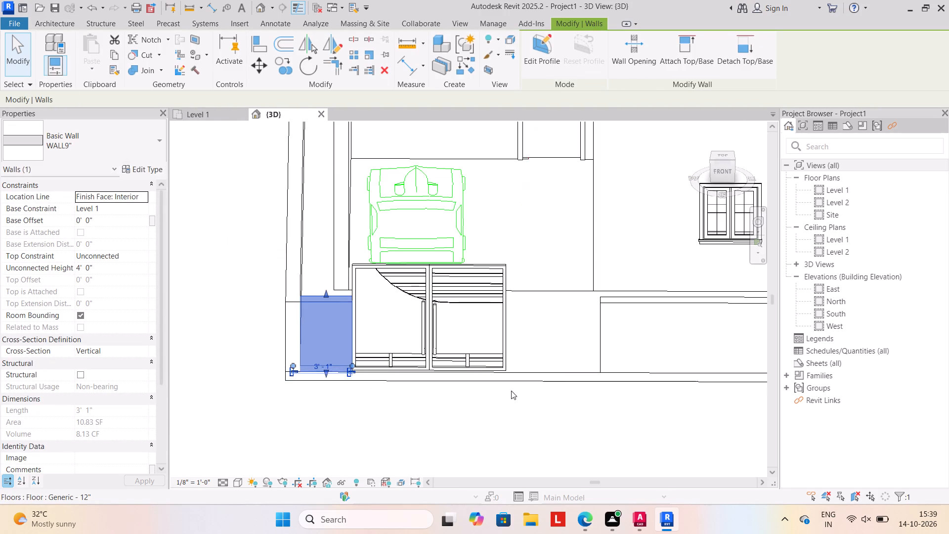
pyautogui.click(539, 415)
# Extend the long front boundary wall segment across the remaining gap to the gate's other edge, about 20' 11" long.
pyautogui.click(603, 330)
pyautogui.scroll(3, 596, 381)
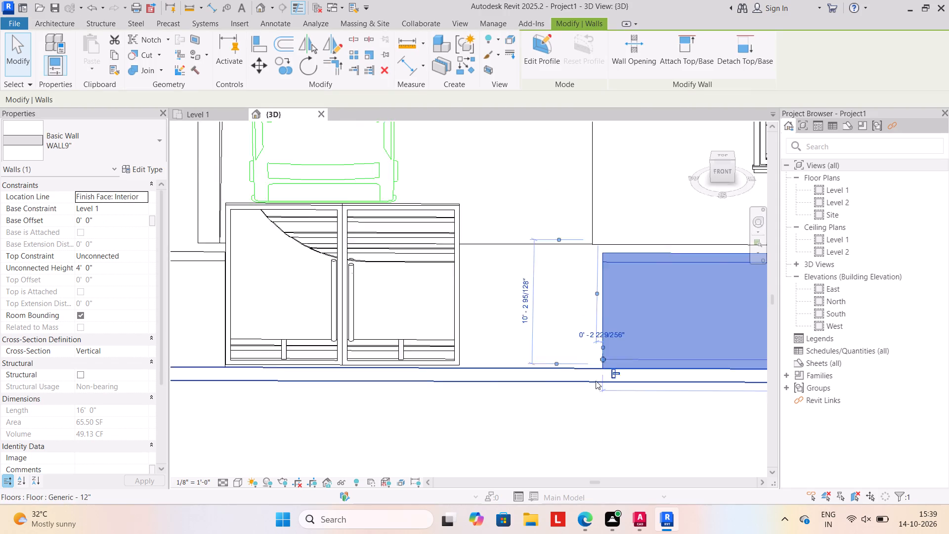
pyautogui.scroll(7, 596, 381)
pyautogui.moveTo(611, 322); pyautogui.dragTo(491, 325)
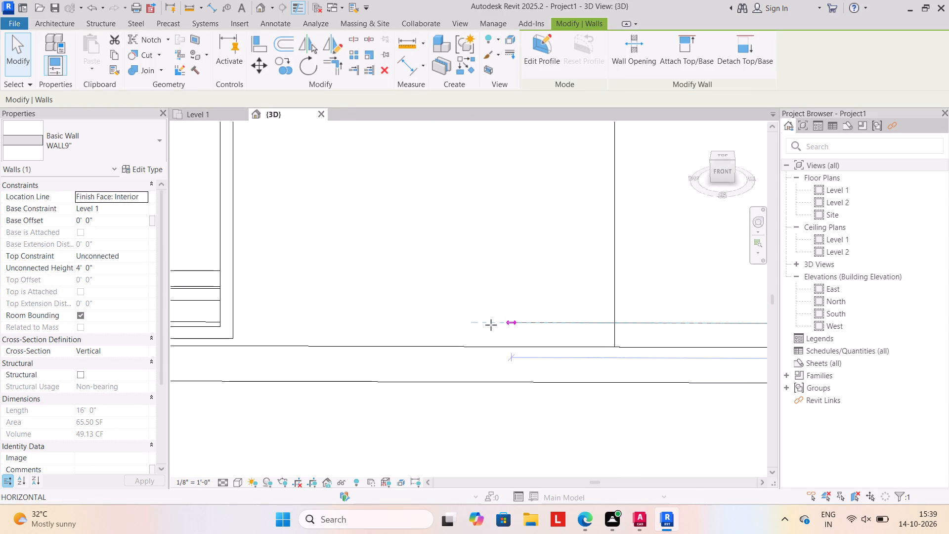
pyautogui.moveTo(491, 325); pyautogui.dragTo(239, 329)
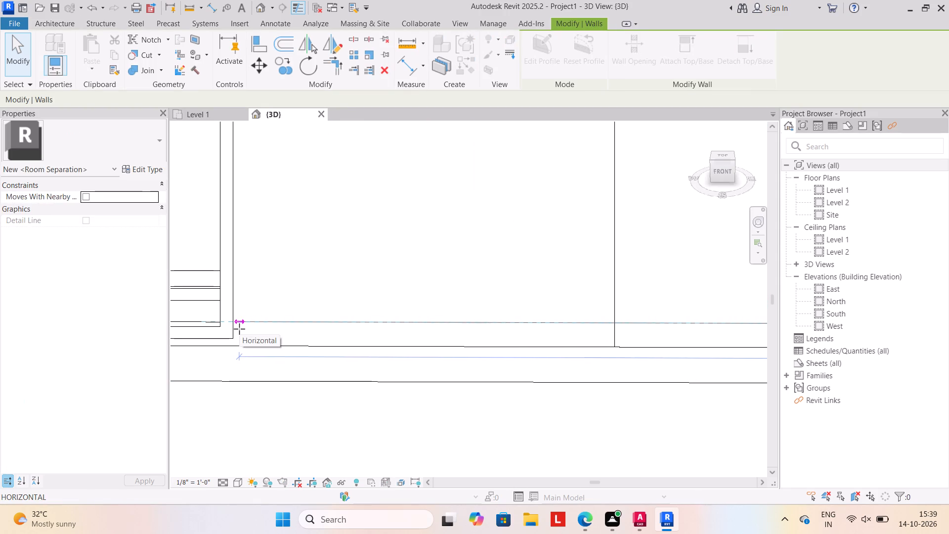
pyautogui.moveTo(239, 329); pyautogui.dragTo(236, 329)
pyautogui.click(291, 401)
# Nudge the gate one increment outward, toward the front of the plot.
pyautogui.scroll(-3, 293, 406)
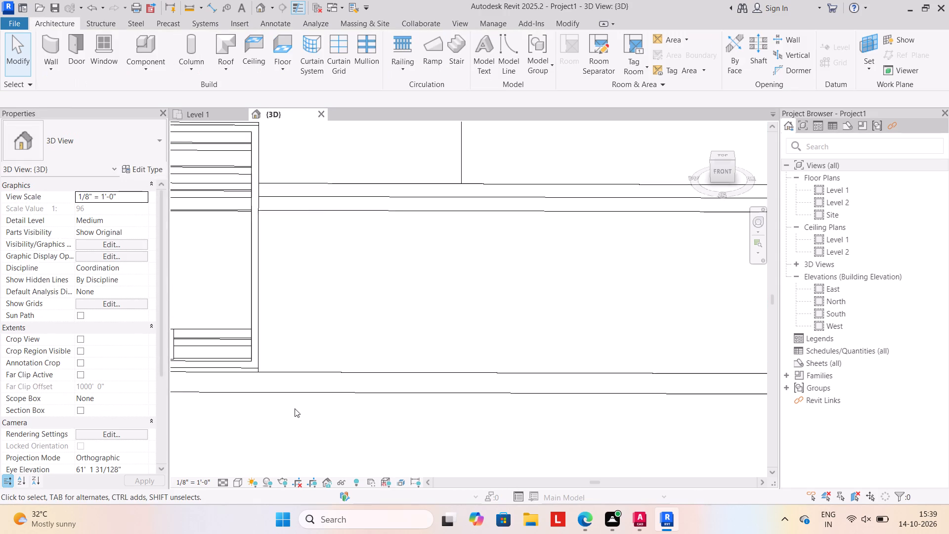
pyautogui.scroll(-8, 295, 408)
pyautogui.moveTo(269, 370); pyautogui.dragTo(379, 330, button='middle')
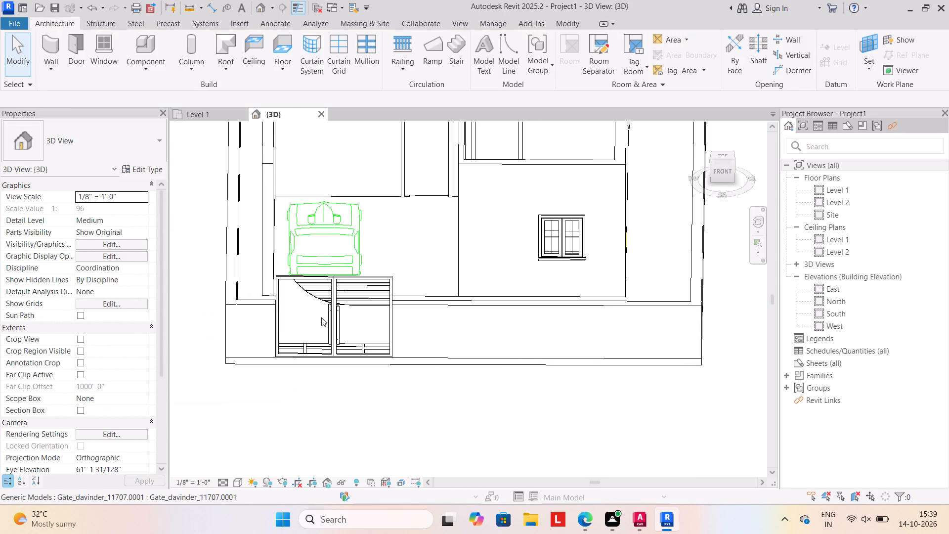
pyautogui.click(337, 330)
pyautogui.press('Down')
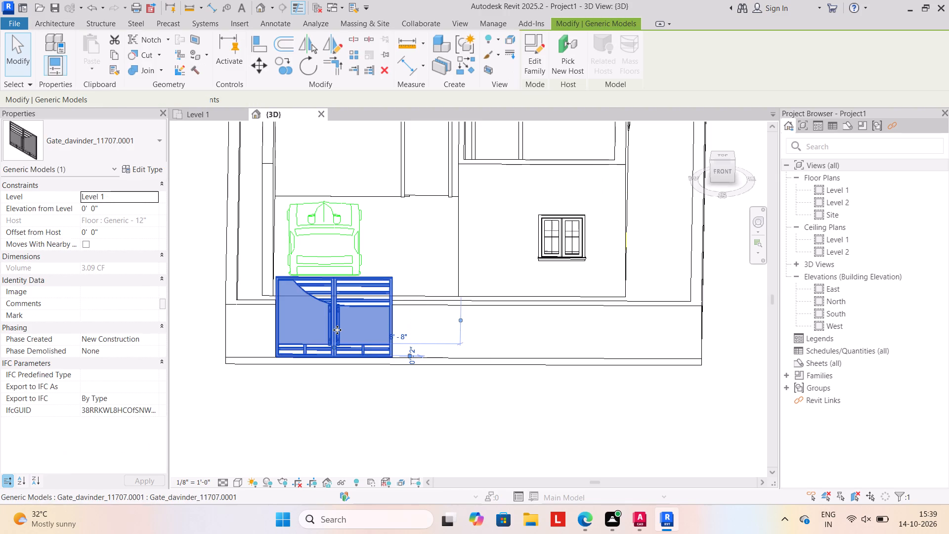
pyautogui.click(401, 386)
# Examine the gate, boundary wall and house interior from several angles in the 3D view.
pyautogui.scroll(-3, 407, 397)
pyautogui.keyDown('shift'); pyautogui.moveTo(406, 437); pyautogui.dragTo(404, 437, button='middle'); pyautogui.keyUp('shift')
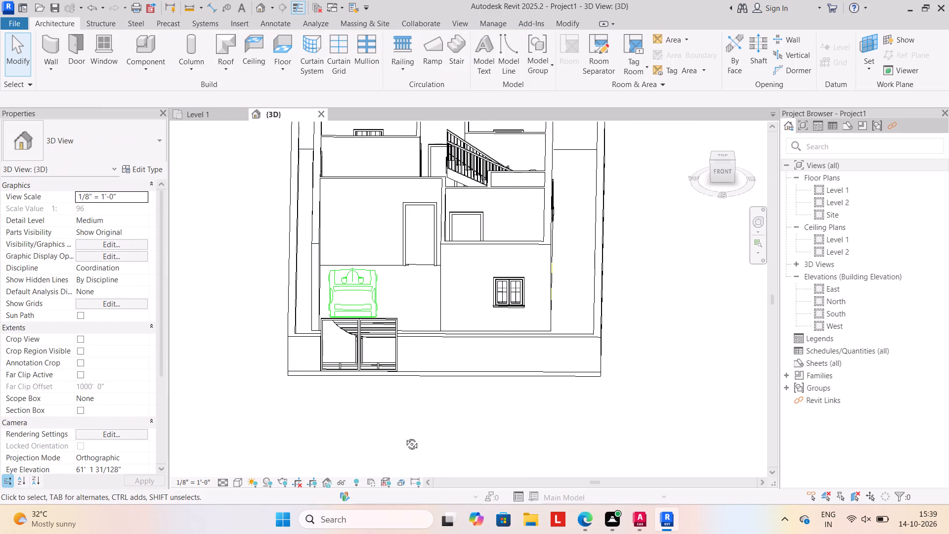
pyautogui.keyDown('shift'); pyautogui.moveTo(404, 437); pyautogui.dragTo(389, 371, button='middle'); pyautogui.keyUp('shift')
pyautogui.keyDown('shift'); pyautogui.moveTo(390, 378); pyautogui.dragTo(419, 431, button='middle'); pyautogui.keyUp('shift')
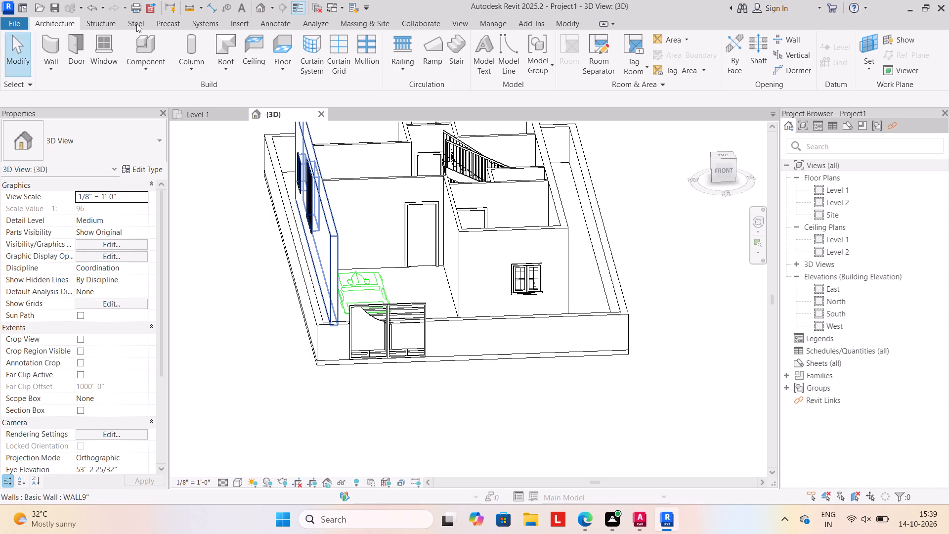
pyautogui.scroll(-1, 379, 385)
pyautogui.scroll(4, 379, 387)
pyautogui.scroll(-5, 381, 387)
pyautogui.scroll(-6, 425, 393)
pyautogui.moveTo(419, 391); pyautogui.dragTo(411, 377, button='middle')
pyautogui.scroll(13, 416, 389)
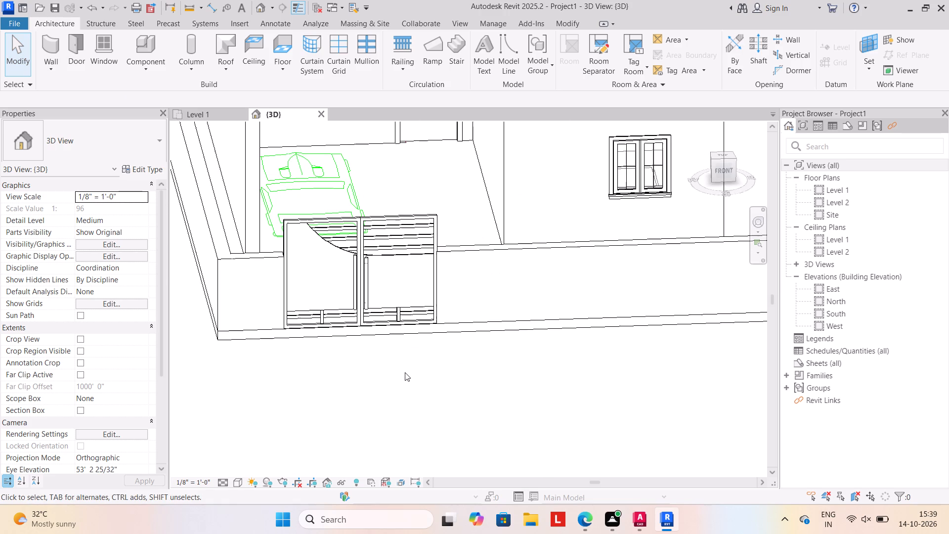
pyautogui.scroll(-9, 401, 377)
pyautogui.keyDown('shift'); pyautogui.moveTo(371, 468); pyautogui.dragTo(339, 467, button='middle'); pyautogui.keyUp('shift')
pyautogui.keyDown('shift'); pyautogui.moveTo(359, 447); pyautogui.dragTo(371, 447, button='middle'); pyautogui.keyUp('shift')
pyautogui.keyDown('shift'); pyautogui.moveTo(375, 449); pyautogui.dragTo(388, 445, button='middle'); pyautogui.keyUp('shift')
pyautogui.keyDown('shift'); pyautogui.moveTo(425, 415); pyautogui.dragTo(393, 412, button='middle'); pyautogui.keyUp('shift')
pyautogui.keyDown('shift'); pyautogui.moveTo(395, 344); pyautogui.dragTo(395, 410, button='middle'); pyautogui.keyUp('shift')
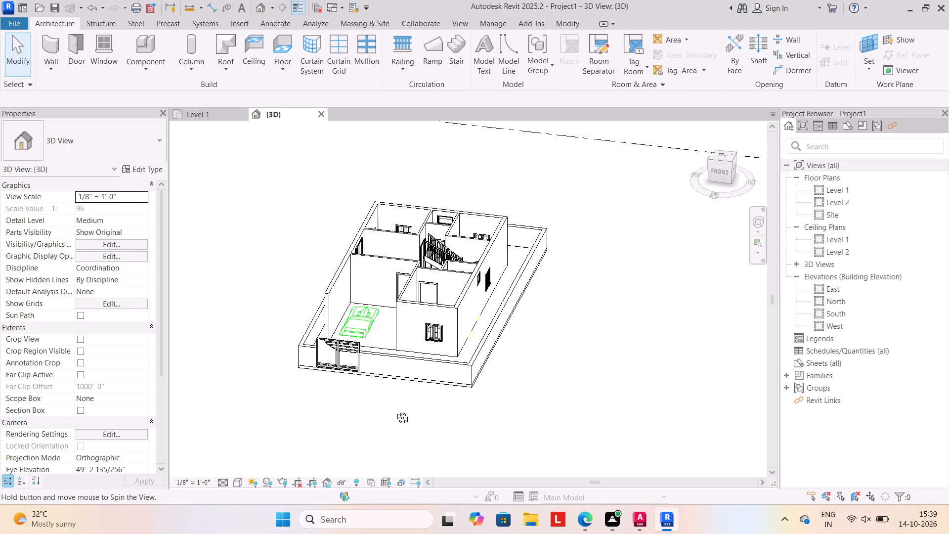
pyautogui.keyDown('shift'); pyautogui.moveTo(395, 410); pyautogui.dragTo(377, 376, button='middle'); pyautogui.keyUp('shift')
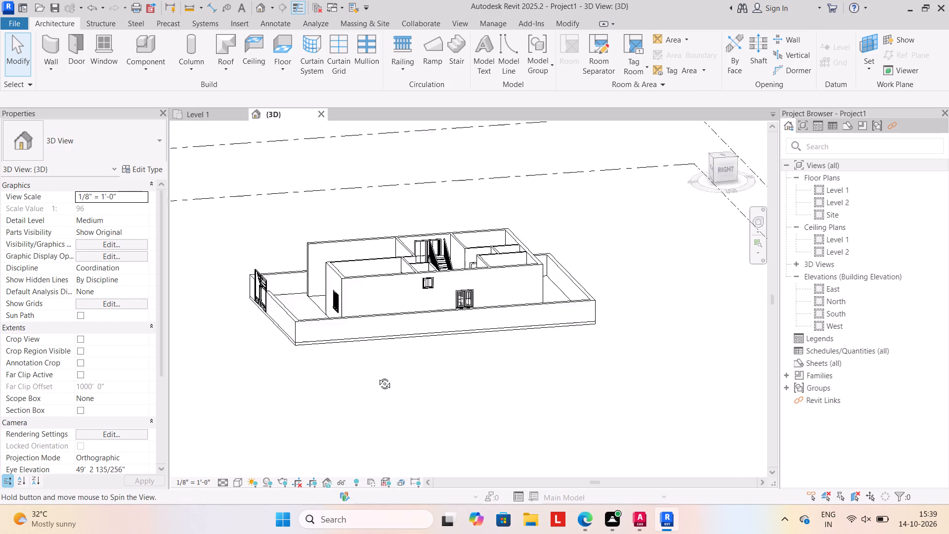
pyautogui.keyDown('shift'); pyautogui.moveTo(377, 376); pyautogui.dragTo(420, 512, button='middle'); pyautogui.keyUp('shift')
pyautogui.scroll(1, 421, 508)
pyautogui.keyDown('shift'); pyautogui.moveTo(459, 354); pyautogui.dragTo(333, 358, button='middle'); pyautogui.keyUp('shift')
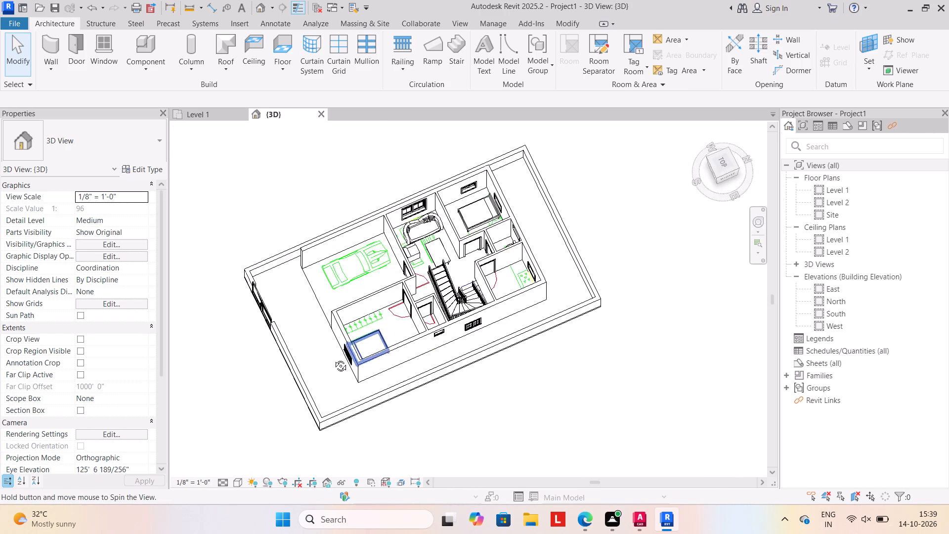
pyautogui.keyDown('shift'); pyautogui.moveTo(333, 358); pyautogui.dragTo(391, 413, button='middle'); pyautogui.keyUp('shift')
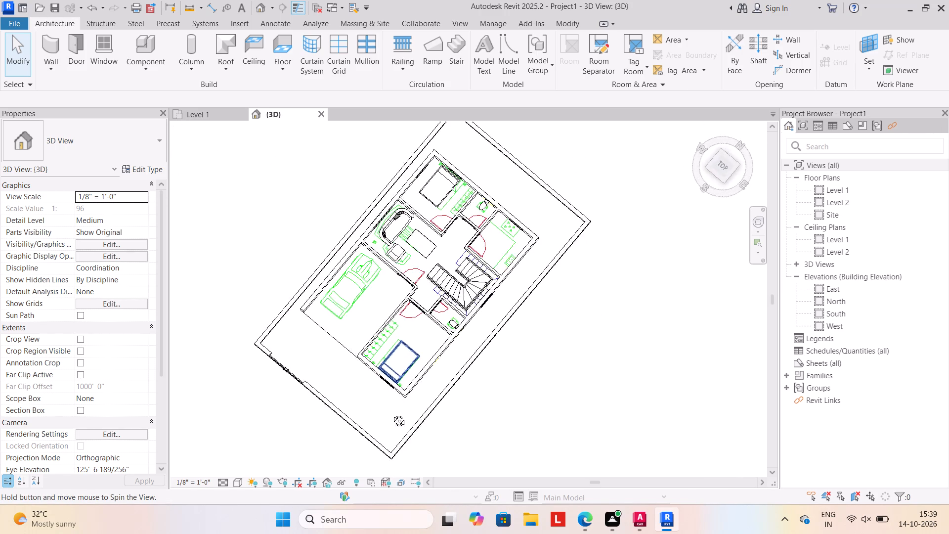
pyautogui.keyDown('shift'); pyautogui.moveTo(391, 413); pyautogui.dragTo(454, 294, button='middle'); pyautogui.keyUp('shift')
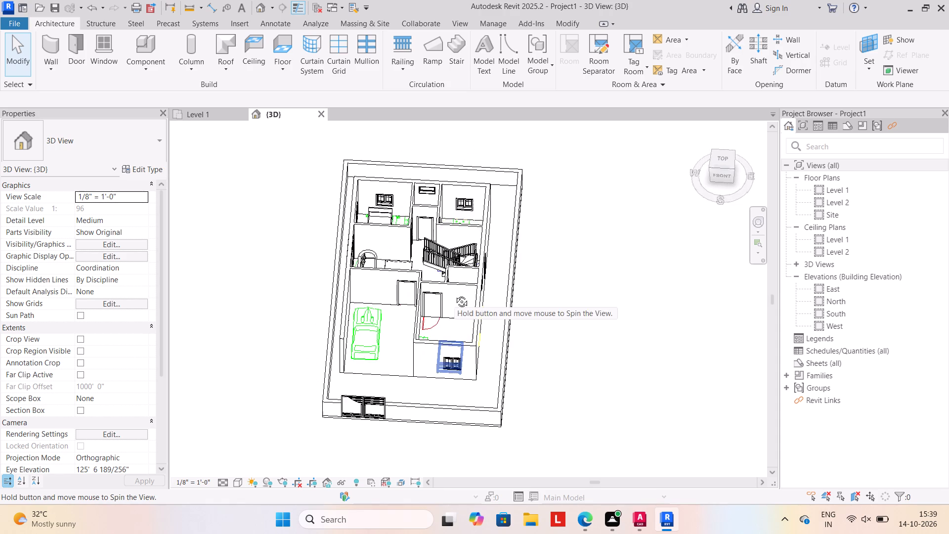
pyautogui.keyDown('shift'); pyautogui.moveTo(454, 294); pyautogui.dragTo(518, 319, button='middle'); pyautogui.keyUp('shift')
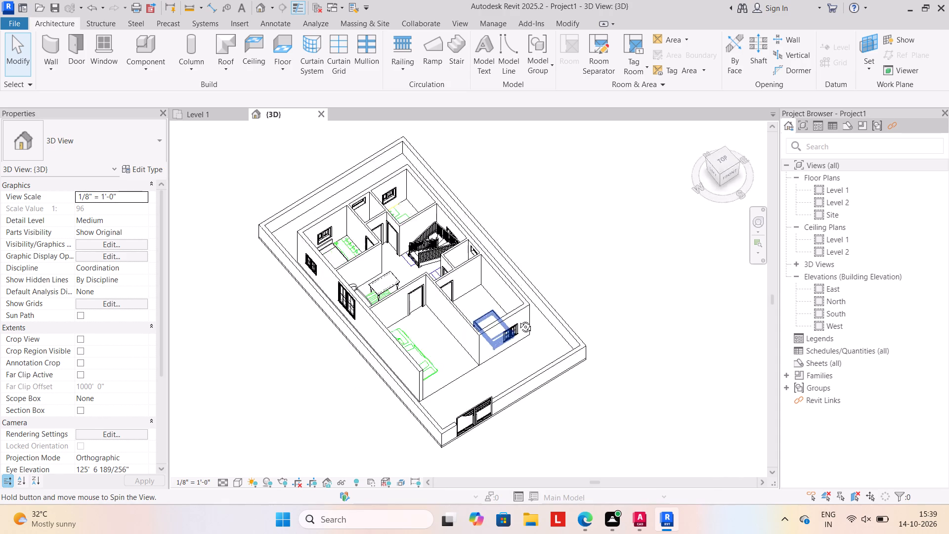
pyautogui.keyDown('shift'); pyautogui.moveTo(518, 319); pyautogui.dragTo(496, 235, button='middle'); pyautogui.keyUp('shift')
pyautogui.keyDown('shift'); pyautogui.moveTo(489, 356); pyautogui.dragTo(476, 335, button='middle'); pyautogui.keyUp('shift')
pyautogui.keyDown('shift'); pyautogui.scroll(1, 457, 340); pyautogui.keyUp('shift')
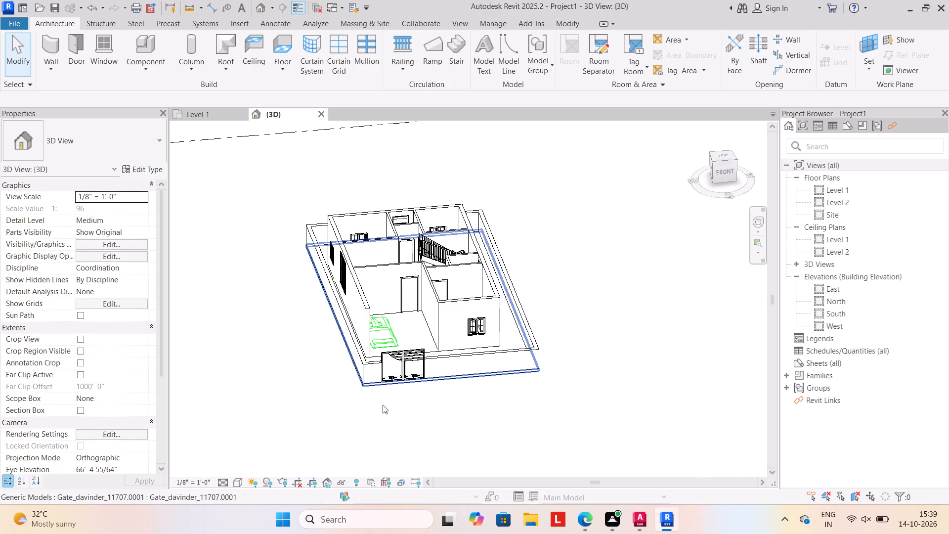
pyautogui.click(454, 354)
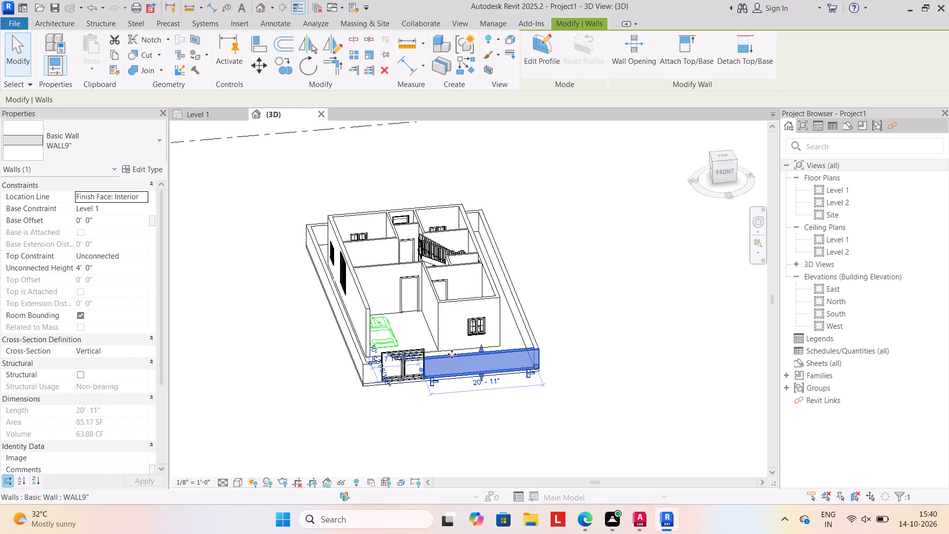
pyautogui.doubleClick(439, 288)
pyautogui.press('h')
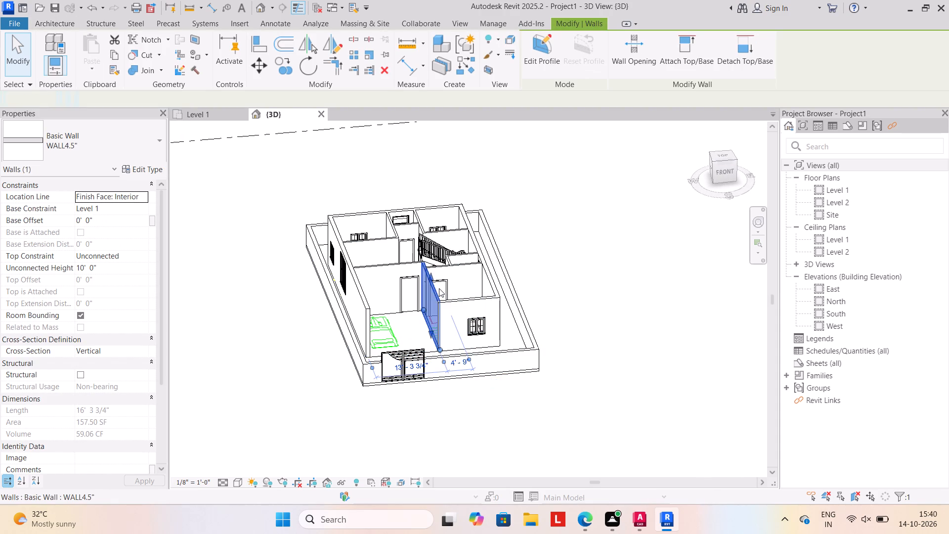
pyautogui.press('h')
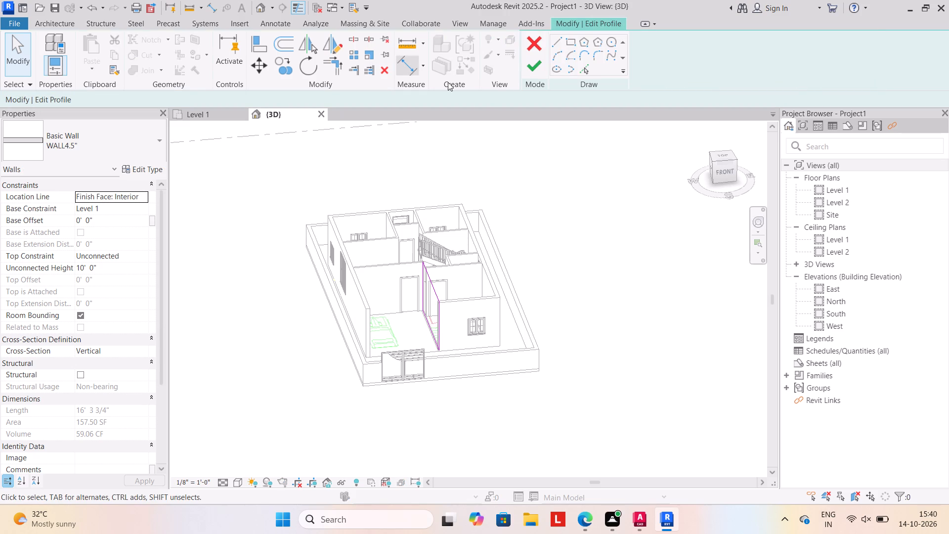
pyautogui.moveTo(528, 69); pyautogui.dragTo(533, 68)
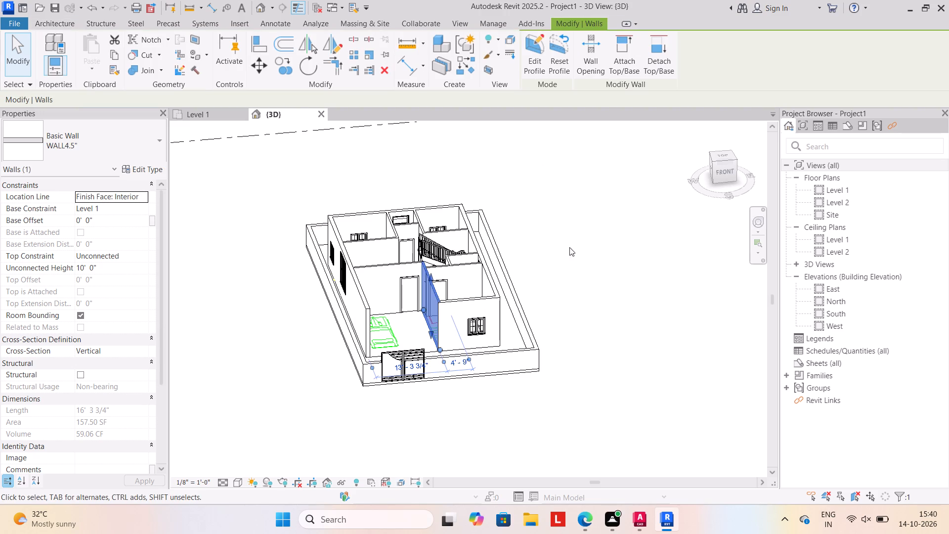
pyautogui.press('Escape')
# Temporarily hide the long front boundary wall segment, the gate and the short front segment in the 3D view.
pyautogui.click(480, 356)
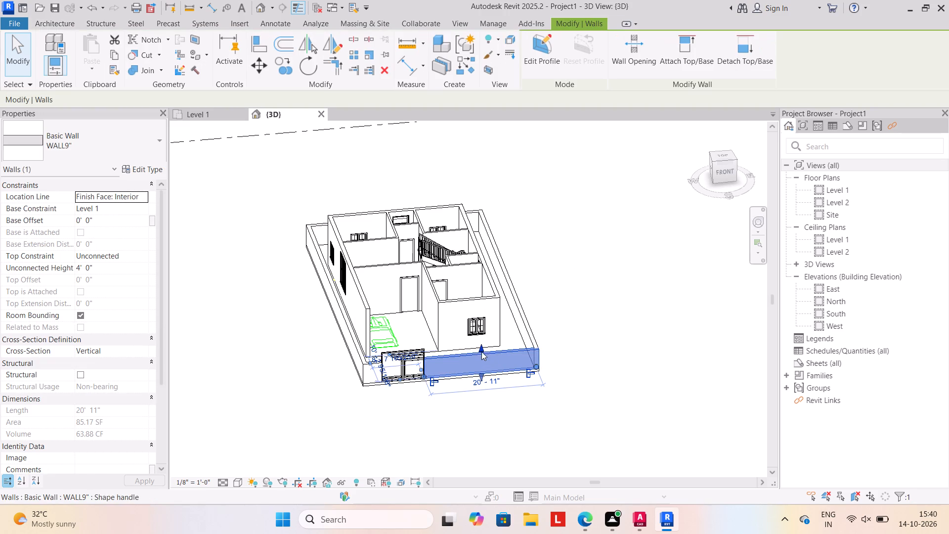
pyautogui.write('HH')
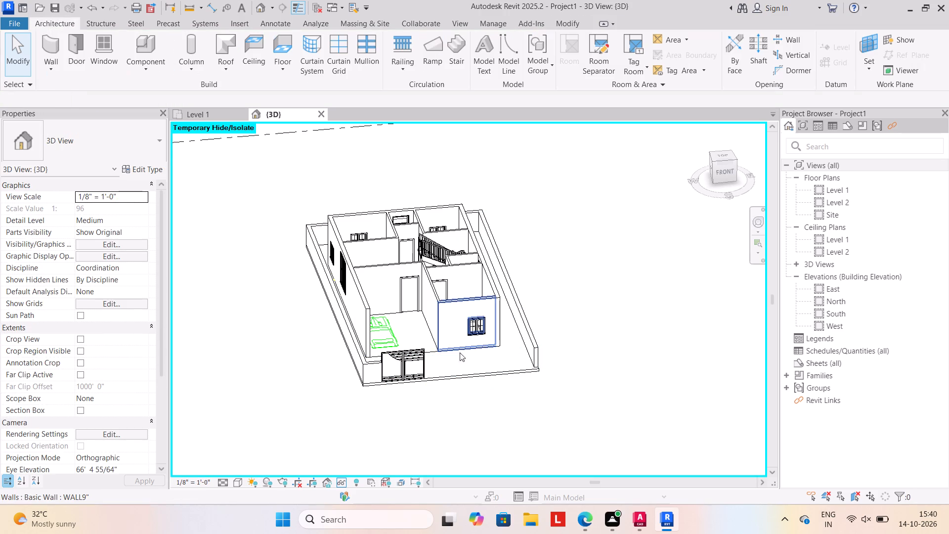
pyautogui.click(410, 356)
pyautogui.write('HH')
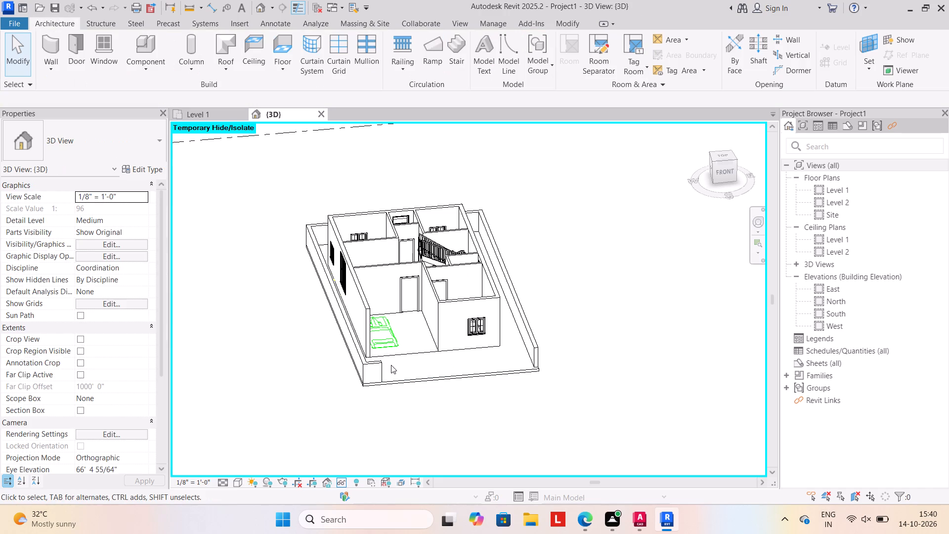
pyautogui.click(379, 365)
pyautogui.press('h')
pyautogui.press('h')
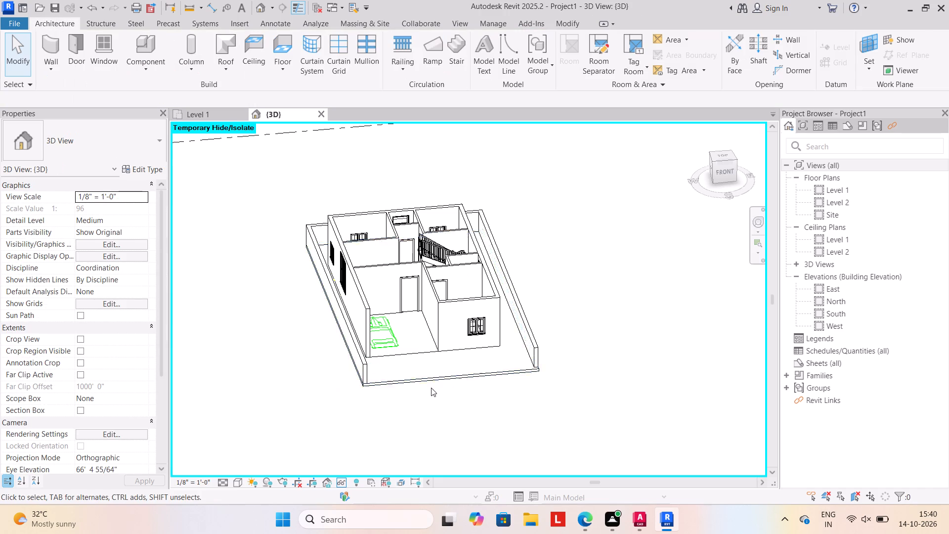
# Load the 2012_Porsche_911_Carrera_S family from the SHUBHAM CITY library's cars folder as a component.
pyautogui.keyDown('shift'); pyautogui.moveTo(351, 406); pyautogui.dragTo(318, 406, button='middle'); pyautogui.keyUp('shift')
pyautogui.keyDown('shift'); pyautogui.middleClick(338, 400); pyautogui.keyUp('shift')
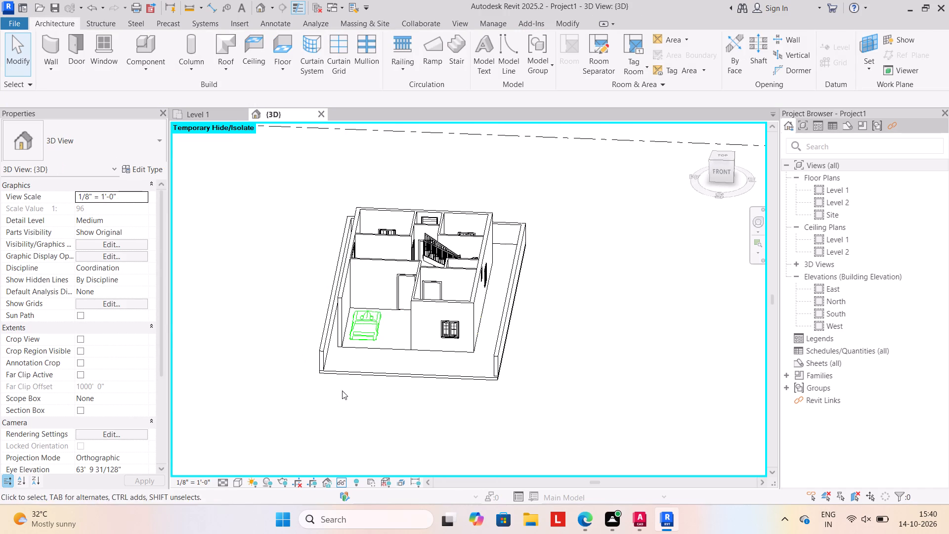
pyautogui.scroll(4, 343, 355)
pyautogui.keyDown('shift'); pyautogui.moveTo(361, 351); pyautogui.dragTo(377, 338, button='middle'); pyautogui.keyUp('shift')
pyautogui.keyDown('shift'); pyautogui.moveTo(390, 368); pyautogui.dragTo(389, 367, button='middle'); pyautogui.keyUp('shift')
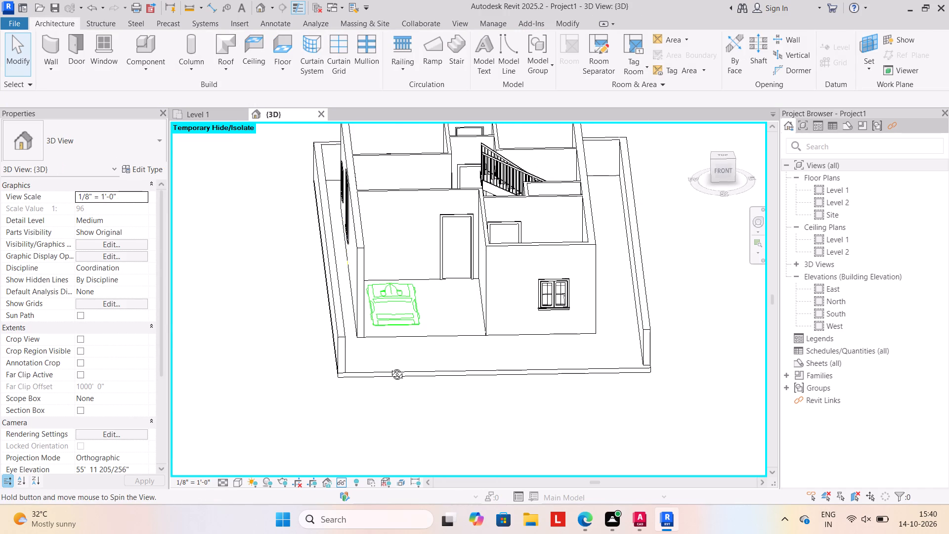
pyautogui.keyDown('shift'); pyautogui.moveTo(389, 367); pyautogui.dragTo(382, 372, button='middle'); pyautogui.keyUp('shift')
pyautogui.keyDown('shift'); pyautogui.scroll(1, 382, 372); pyautogui.keyUp('shift')
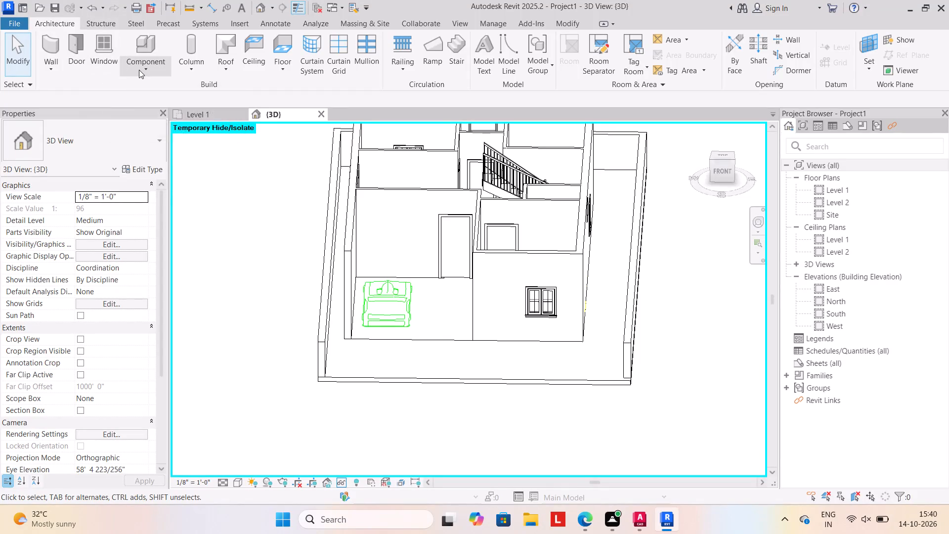
pyautogui.click(141, 71)
pyautogui.click(159, 92)
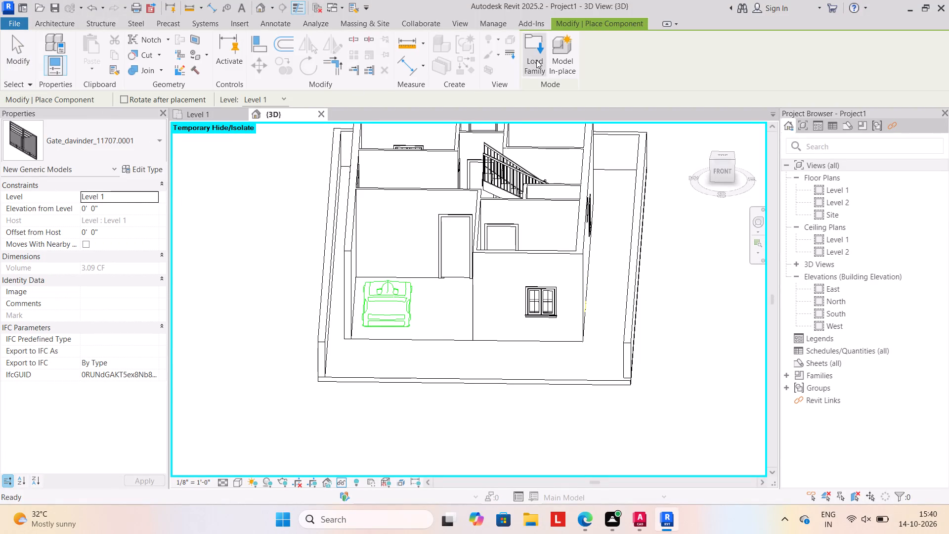
pyautogui.click(536, 59)
pyautogui.scroll(-6, 411, 246)
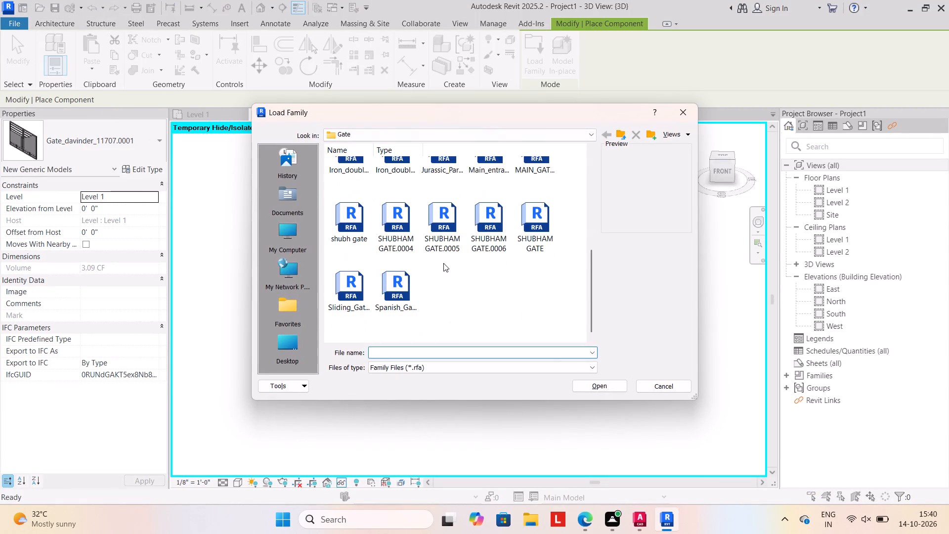
pyautogui.scroll(6, 458, 263)
pyautogui.scroll(2, 526, 232)
pyautogui.click(619, 131)
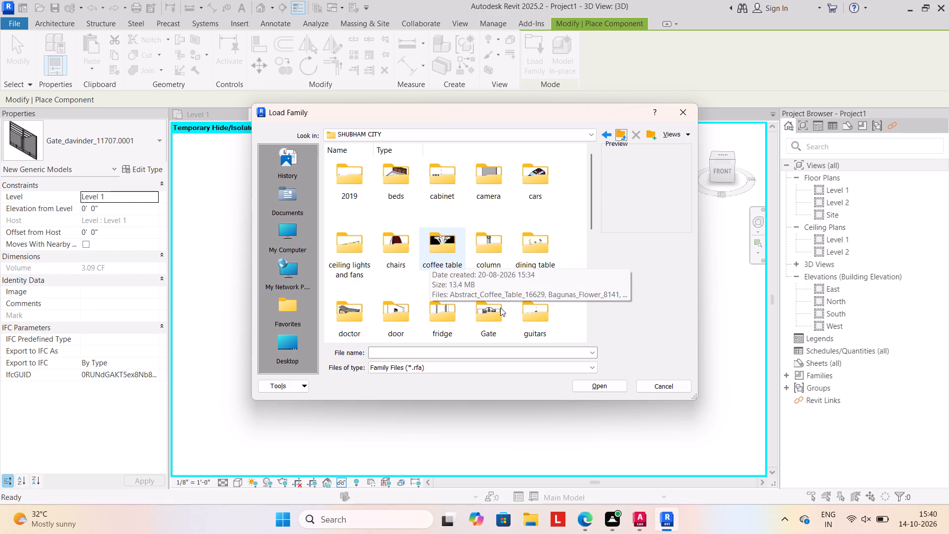
pyautogui.doubleClick(529, 177)
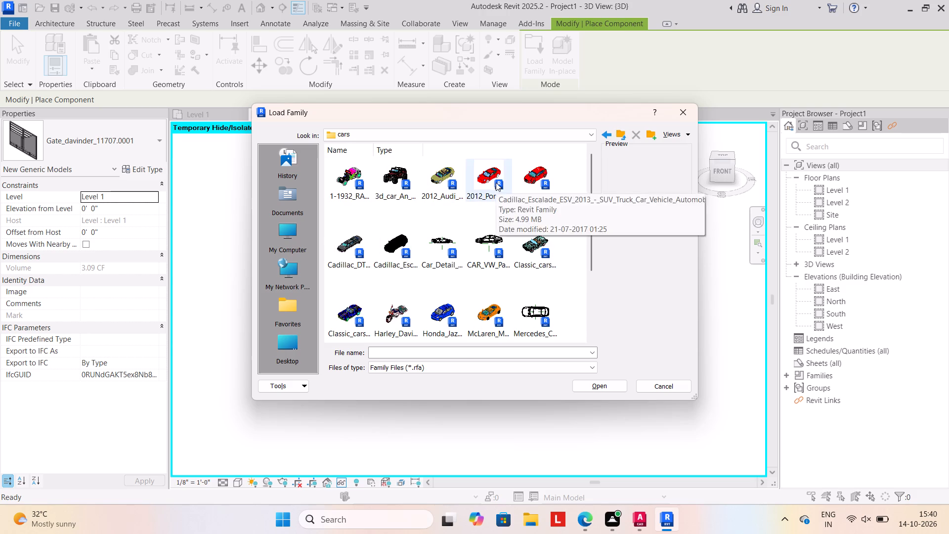
pyautogui.click(496, 182)
pyautogui.click(598, 387)
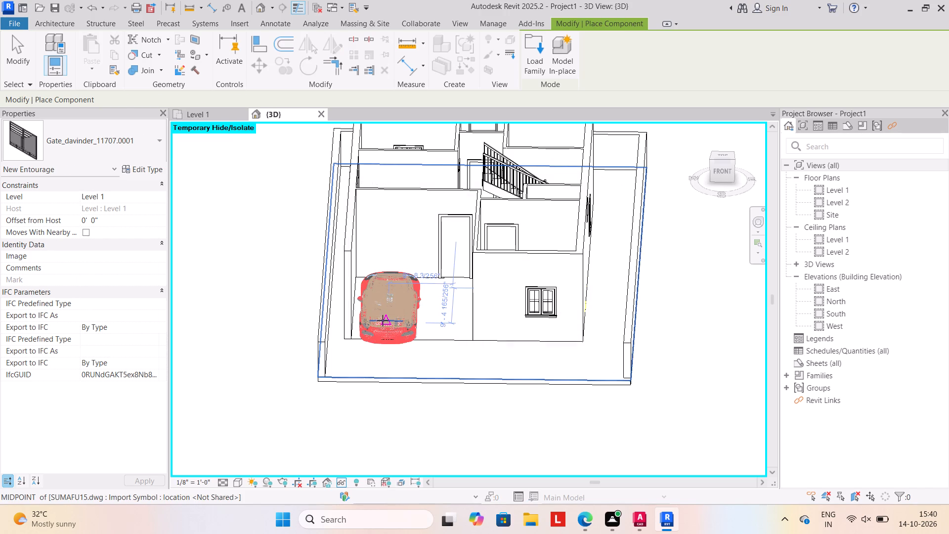
# Place one Porsche 911 on Level 1 over the car symbol in the entry parking area.
pyautogui.scroll(5, 383, 321)
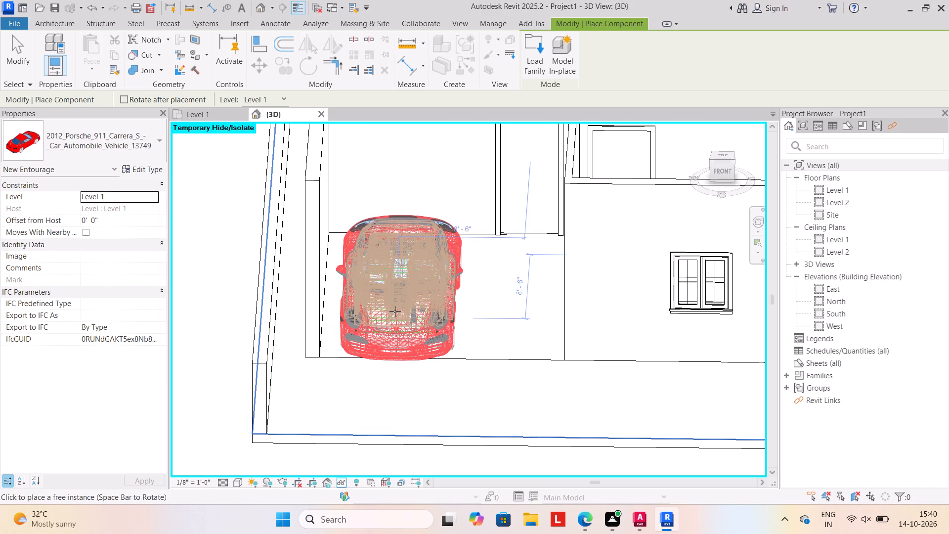
pyautogui.click(396, 312)
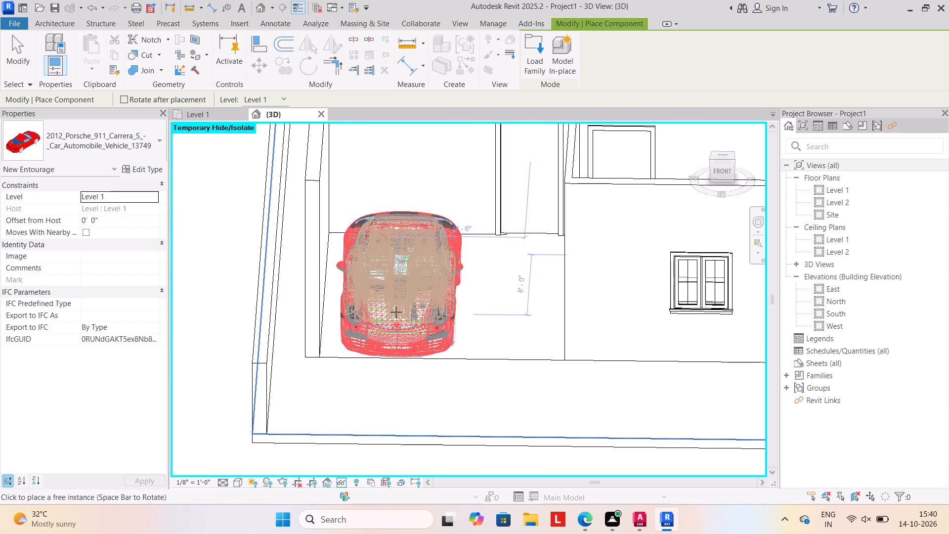
pyautogui.press('Escape')
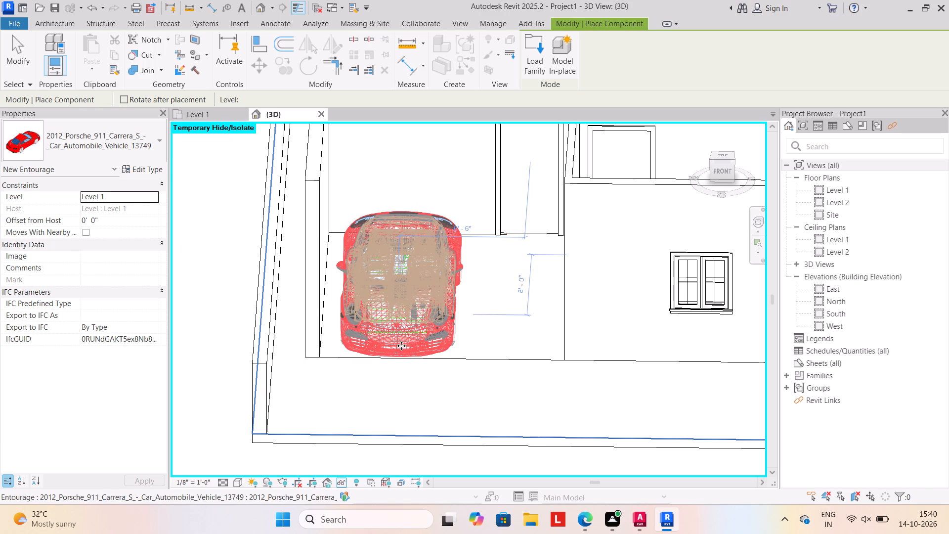
pyautogui.scroll(-5, 416, 351)
pyautogui.press('Escape')
pyautogui.press('Escape')
pyautogui.scroll(-5, 457, 370)
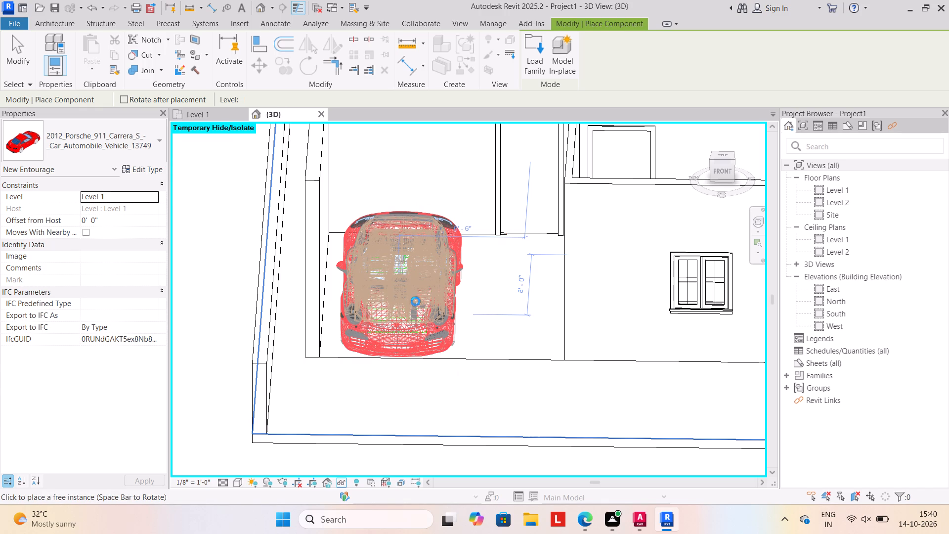
pyautogui.press('Escape')
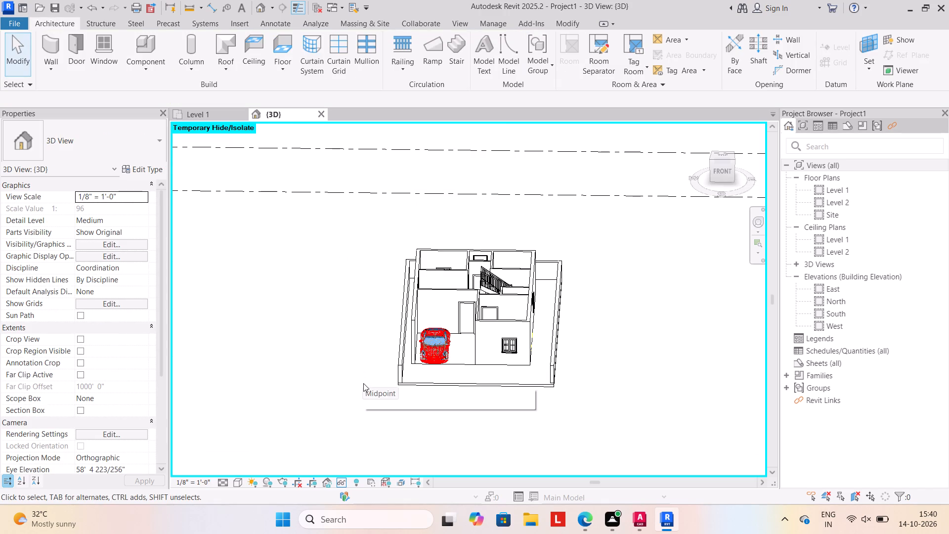
# Examine the Porsche's position and orientation in the parking area from several angles in the 3D view.
pyautogui.keyDown('shift'); pyautogui.moveTo(356, 384); pyautogui.dragTo(355, 336, button='middle'); pyautogui.keyUp('shift')
pyautogui.keyDown('shift'); pyautogui.moveTo(376, 365); pyautogui.dragTo(364, 344, button='middle'); pyautogui.keyUp('shift')
pyautogui.keyDown('shift'); pyautogui.moveTo(385, 375); pyautogui.dragTo(418, 392, button='middle'); pyautogui.keyUp('shift')
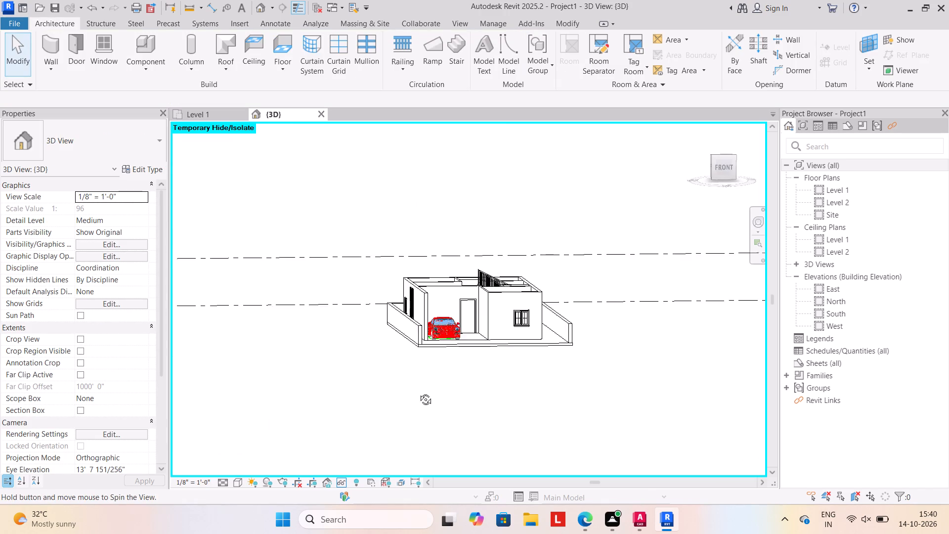
pyautogui.keyDown('shift'); pyautogui.moveTo(418, 392); pyautogui.dragTo(422, 400, button='middle'); pyautogui.keyUp('shift')
pyautogui.keyDown('shift'); pyautogui.moveTo(458, 404); pyautogui.dragTo(413, 454, button='middle'); pyautogui.keyUp('shift')
pyautogui.keyDown('shift'); pyautogui.moveTo(410, 442); pyautogui.dragTo(516, 438, button='middle'); pyautogui.keyUp('shift')
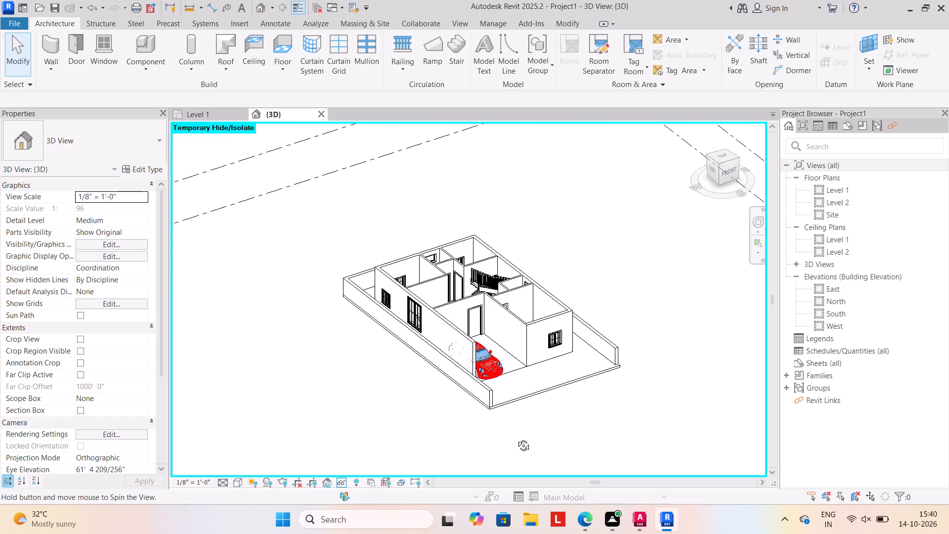
pyautogui.keyDown('shift'); pyautogui.moveTo(516, 438); pyautogui.dragTo(390, 393, button='middle'); pyautogui.keyUp('shift')
pyautogui.keyDown('shift'); pyautogui.moveTo(379, 386); pyautogui.dragTo(417, 406, button='middle'); pyautogui.keyUp('shift')
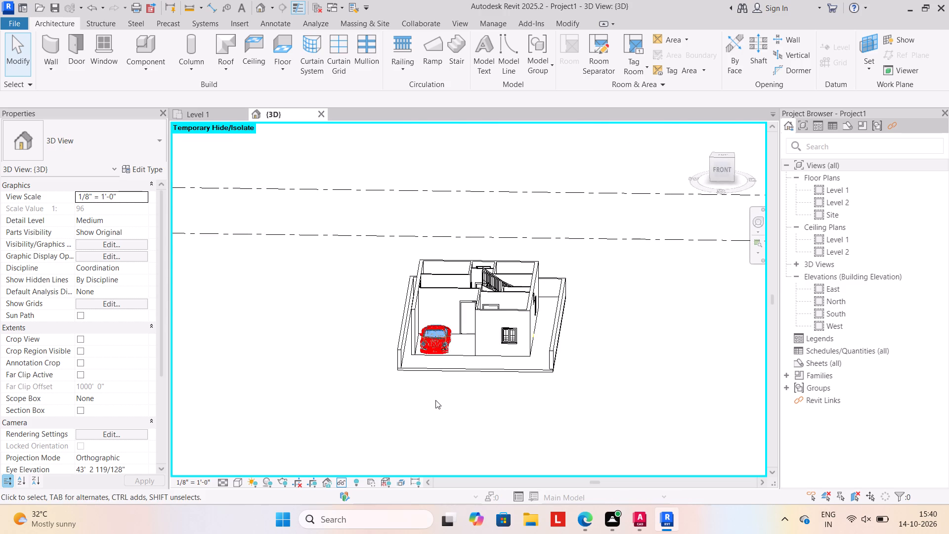
pyautogui.scroll(5, 435, 400)
pyautogui.keyDown('shift'); pyautogui.moveTo(441, 400); pyautogui.dragTo(460, 366, button='middle'); pyautogui.keyUp('shift')
pyautogui.keyDown('shift'); pyautogui.scroll(1, 465, 368); pyautogui.keyUp('shift')
pyautogui.keyDown('shift'); pyautogui.moveTo(468, 370); pyautogui.dragTo(461, 389, button='middle'); pyautogui.keyUp('shift')
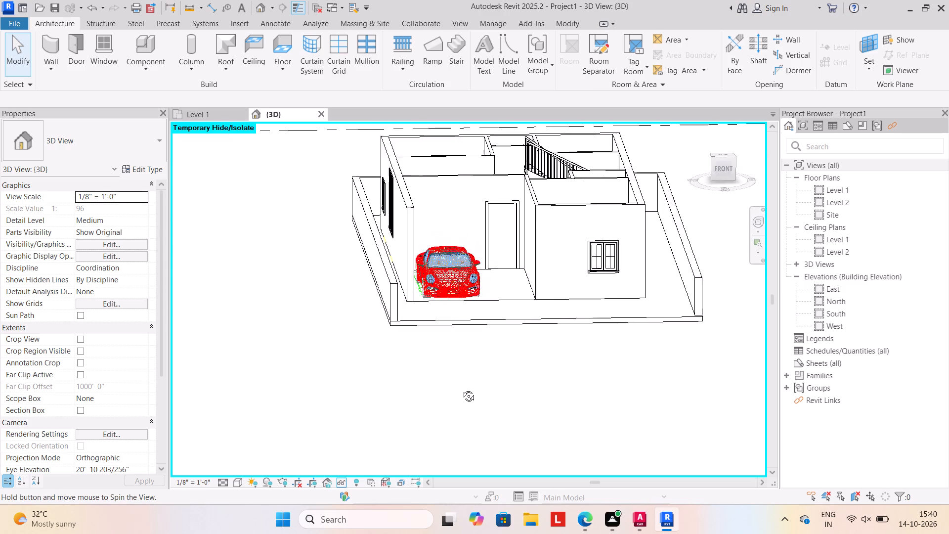
pyautogui.keyDown('shift'); pyautogui.moveTo(461, 389); pyautogui.dragTo(426, 387, button='middle'); pyautogui.keyUp('shift')
pyautogui.keyDown('shift'); pyautogui.moveTo(407, 379); pyautogui.dragTo(425, 410, button='middle'); pyautogui.keyUp('shift')
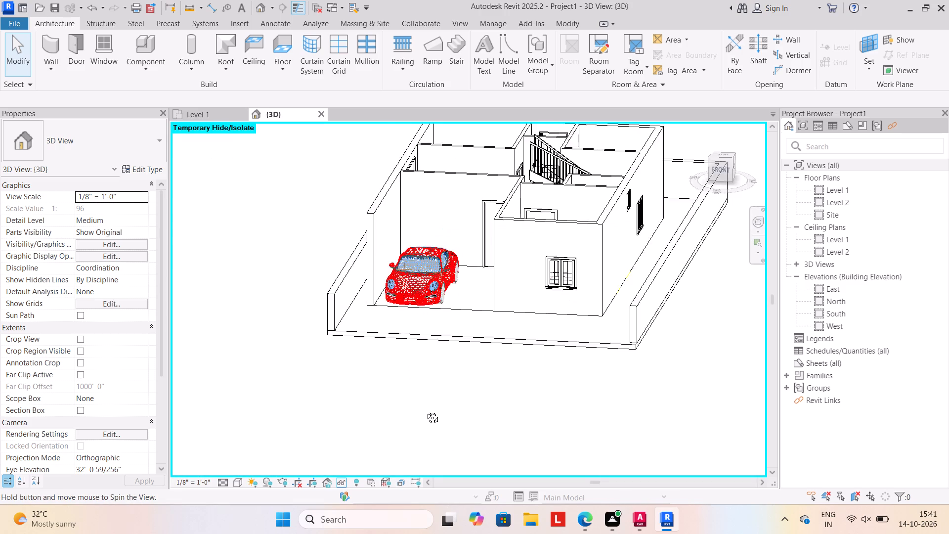
pyautogui.keyDown('shift'); pyautogui.moveTo(425, 410); pyautogui.dragTo(424, 434, button='middle'); pyautogui.keyUp('shift')
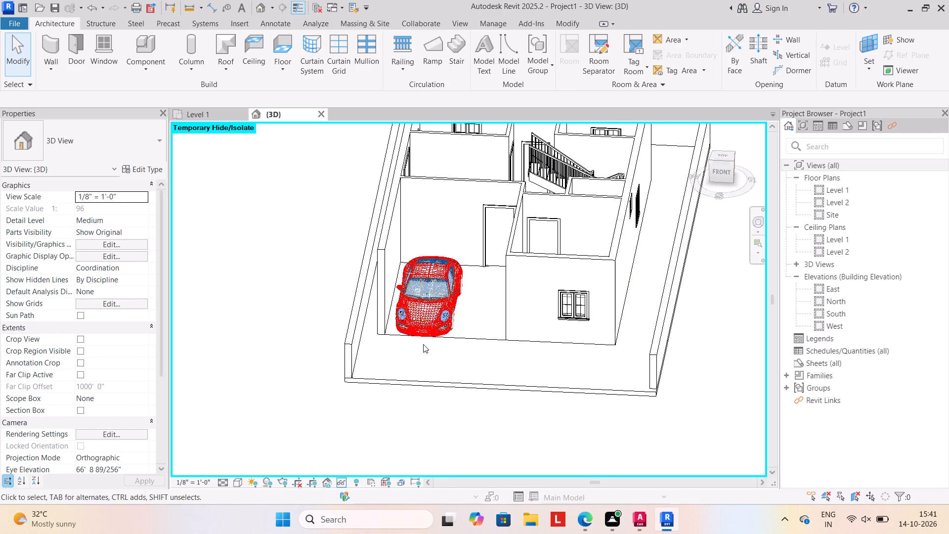
# Rotate the Porsche in the parking area by 180 degrees so its rear faces the front of the plot.
pyautogui.keyDown('shift'); pyautogui.click(424, 332); pyautogui.keyUp('shift')
pyautogui.press('space')
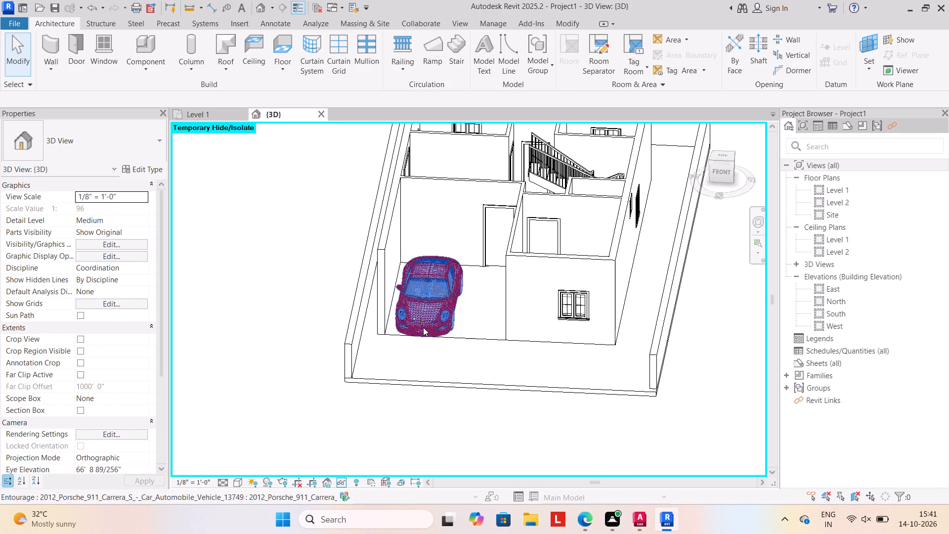
pyautogui.press('space')
pyautogui.click(425, 293)
pyautogui.press('space')
pyautogui.press('space')
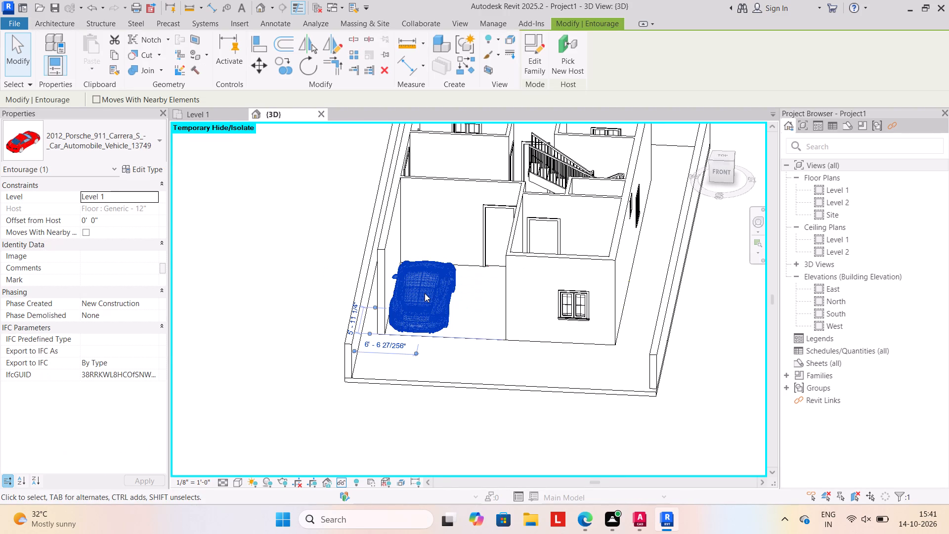
pyautogui.click(401, 405)
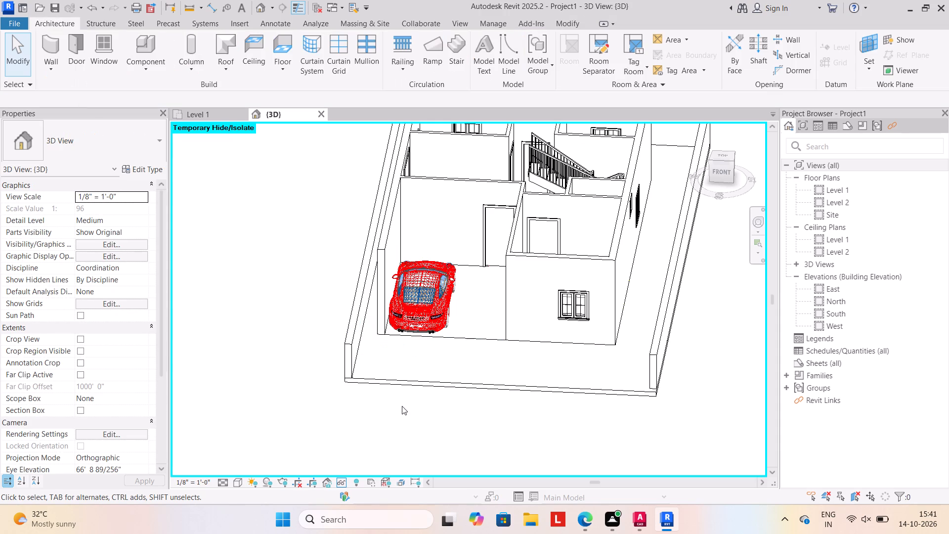
pyautogui.press('Escape')
# Examine the turned car in the parking area from lower and side angles in the 3D view.
pyautogui.keyDown('shift'); pyautogui.moveTo(390, 421); pyautogui.dragTo(398, 398, button='middle'); pyautogui.keyUp('shift')
pyautogui.keyDown('shift'); pyautogui.scroll(-1, 392, 417); pyautogui.keyUp('shift')
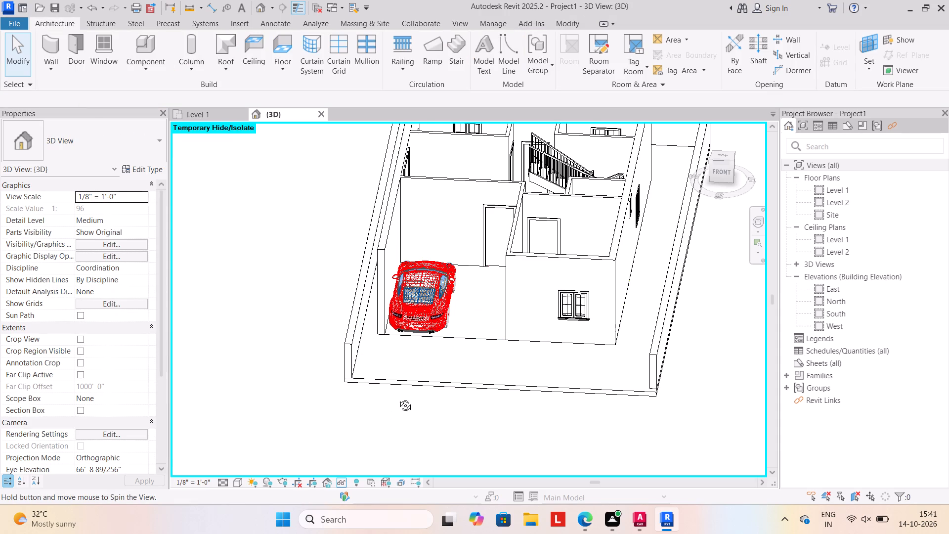
pyautogui.keyDown('shift'); pyautogui.moveTo(398, 398); pyautogui.dragTo(407, 368, button='middle'); pyautogui.keyUp('shift')
pyautogui.keyDown('shift'); pyautogui.moveTo(464, 415); pyautogui.dragTo(414, 416, button='middle'); pyautogui.keyUp('shift')
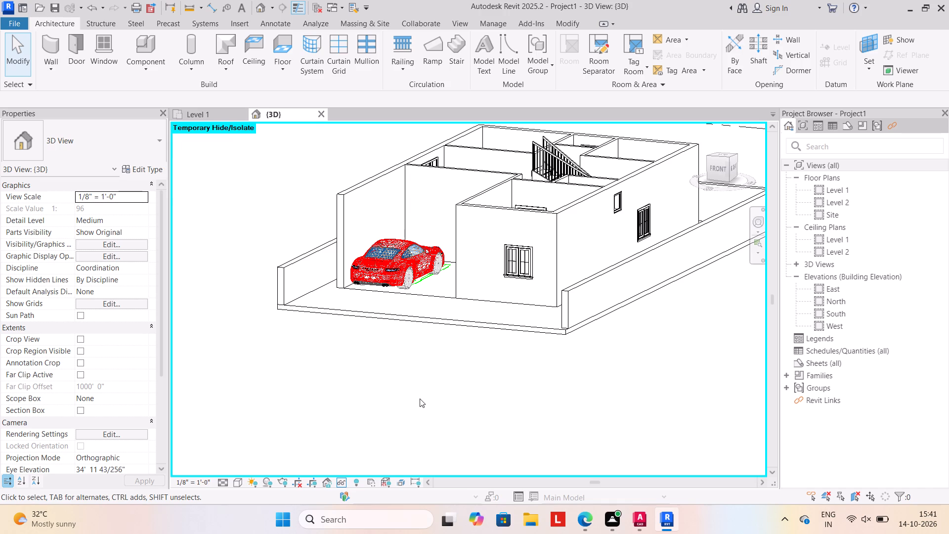
pyautogui.scroll(2, 420, 399)
pyautogui.keyDown('shift'); pyautogui.moveTo(413, 411); pyautogui.dragTo(447, 408, button='middle'); pyautogui.keyUp('shift')
pyautogui.scroll(-3, 457, 383)
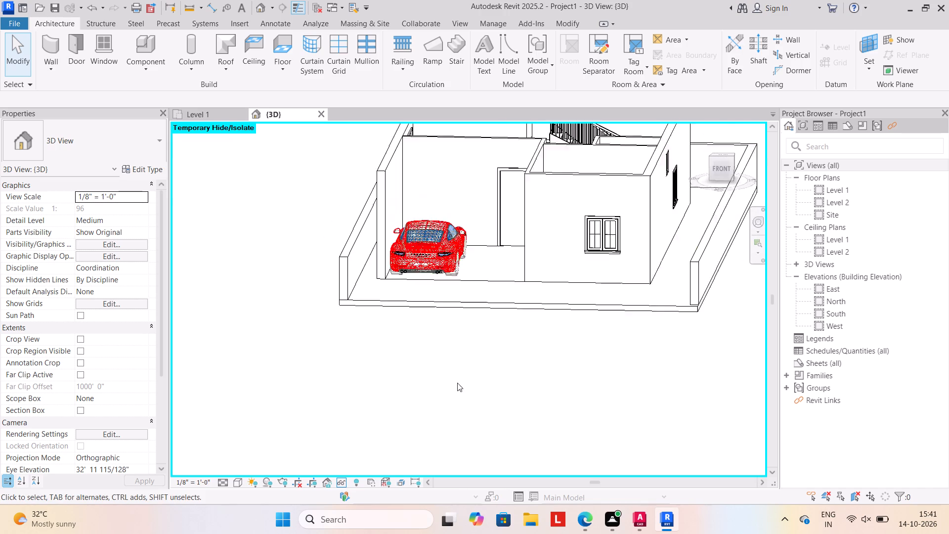
pyautogui.keyDown('shift'); pyautogui.moveTo(474, 404); pyautogui.dragTo(470, 423, button='middle'); pyautogui.keyUp('shift')
pyautogui.keyDown('shift'); pyautogui.moveTo(472, 412); pyautogui.dragTo(472, 397, button='middle'); pyautogui.keyUp('shift')
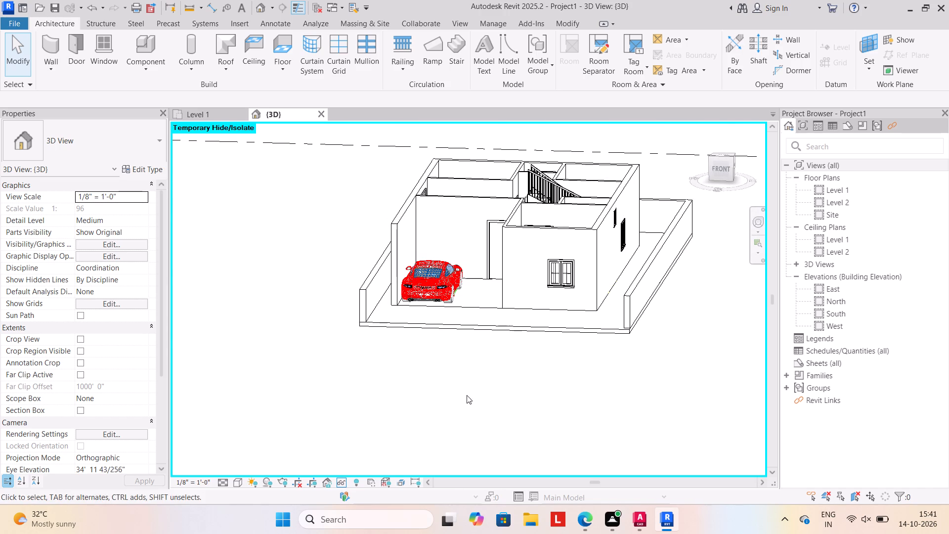
# Reset the temporary hide to restore the gate and front boundary wall segments in the 3D view.
pyautogui.write('HR')
# Examine the complete house with its gate, boundary wall and parked car from several angles.
pyautogui.scroll(-1, 435, 403)
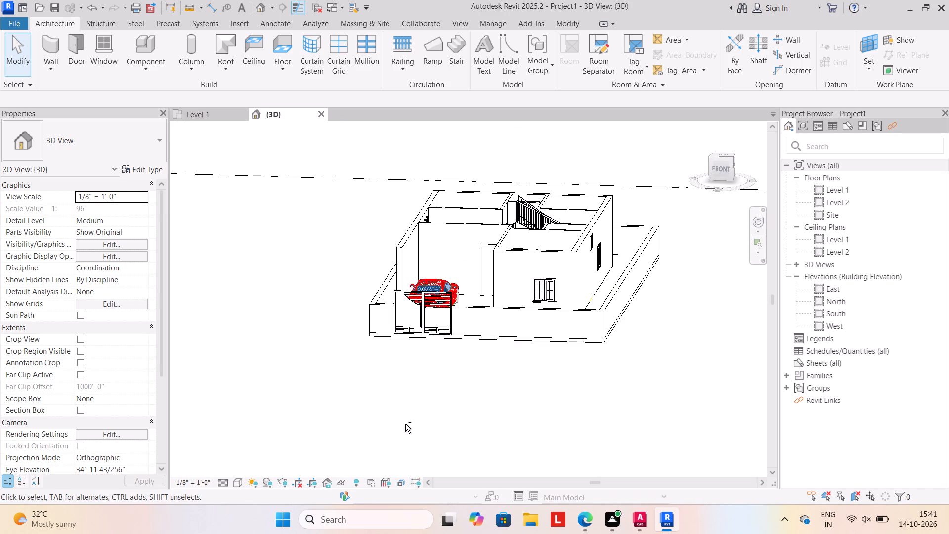
pyautogui.keyDown('shift'); pyautogui.moveTo(405, 424); pyautogui.dragTo(435, 408, button='middle'); pyautogui.keyUp('shift')
pyautogui.keyDown('shift'); pyautogui.moveTo(447, 392); pyautogui.dragTo(429, 461, button='middle'); pyautogui.keyUp('shift')
pyautogui.keyDown('shift'); pyautogui.moveTo(444, 450); pyautogui.dragTo(425, 442, button='middle'); pyautogui.keyUp('shift')
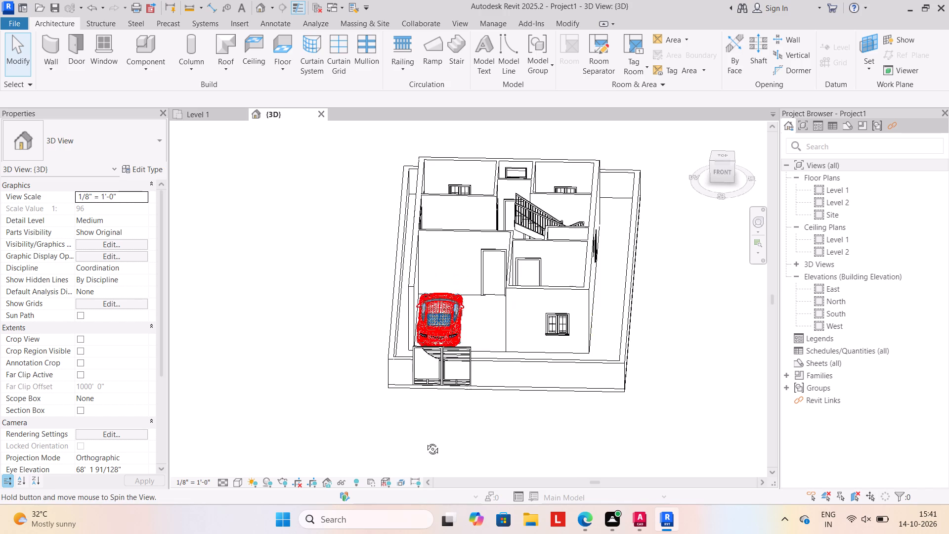
pyautogui.keyDown('shift'); pyautogui.moveTo(425, 442); pyautogui.dragTo(441, 467, button='middle'); pyautogui.keyUp('shift')
pyautogui.keyDown('shift'); pyautogui.moveTo(441, 447); pyautogui.dragTo(400, 313, button='middle'); pyautogui.keyUp('shift')
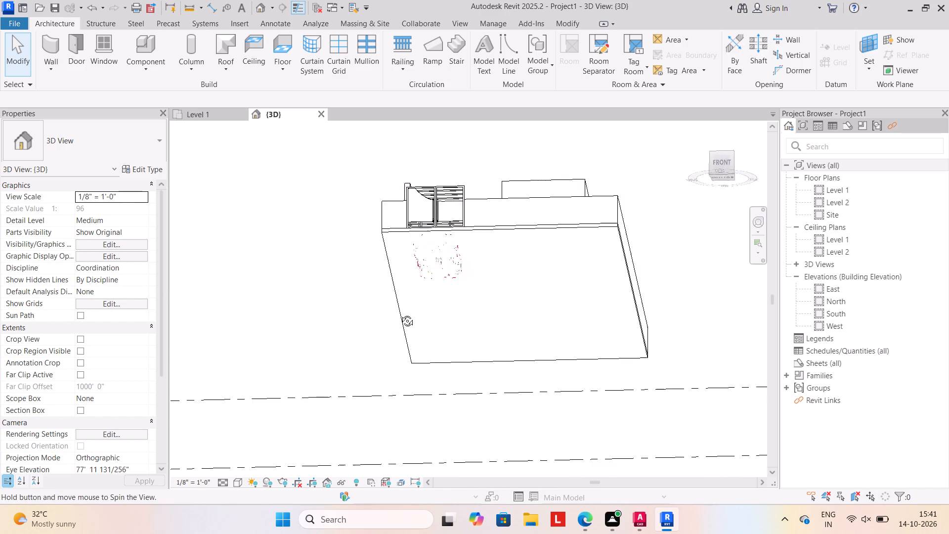
pyautogui.keyDown('shift'); pyautogui.moveTo(400, 313); pyautogui.dragTo(415, 404, button='middle'); pyautogui.keyUp('shift')
pyautogui.keyDown('shift'); pyautogui.moveTo(428, 383); pyautogui.dragTo(451, 429, button='middle'); pyautogui.keyUp('shift')
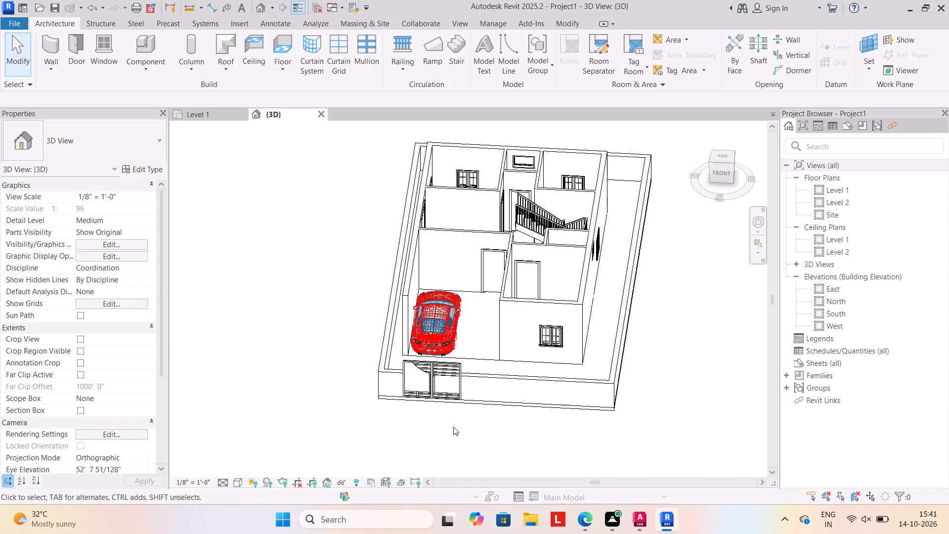
pyautogui.keyDown('shift'); pyautogui.moveTo(460, 413); pyautogui.dragTo(461, 365, button='middle'); pyautogui.keyUp('shift')
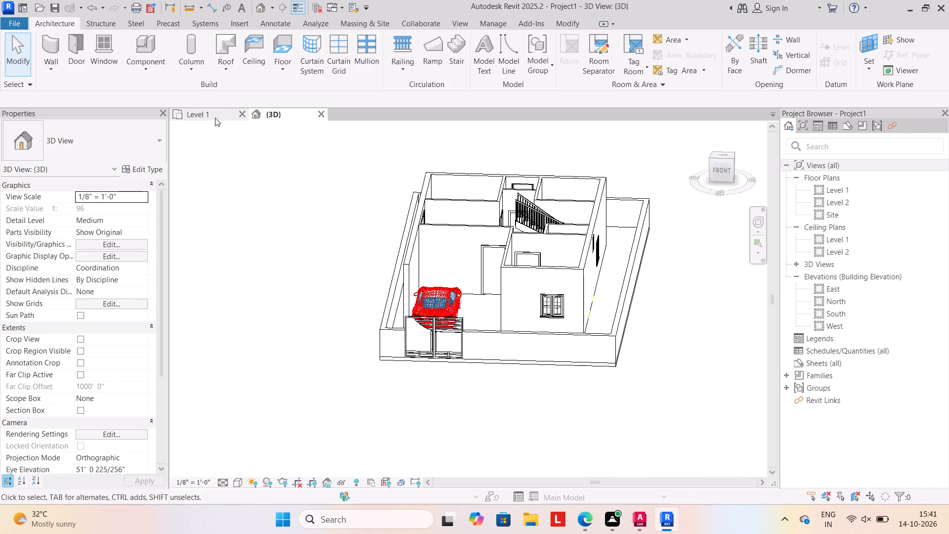
# Open the Level 1 floor plan and examine the car's placement against the linked layout.
pyautogui.moveTo(215, 117); pyautogui.dragTo(216, 122)
pyautogui.scroll(-3, 310, 239)
pyautogui.scroll(7, 417, 291)
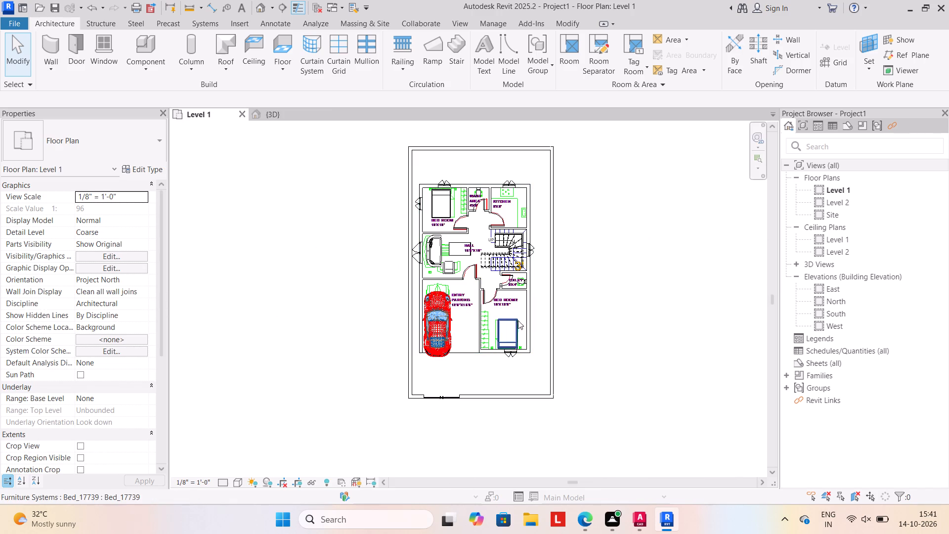
pyautogui.moveTo(490, 320); pyautogui.dragTo(451, 324, button='middle')
pyautogui.scroll(2, 461, 323)
pyautogui.scroll(-1, 439, 311)
pyautogui.moveTo(444, 316); pyautogui.dragTo(470, 328, button='middle')
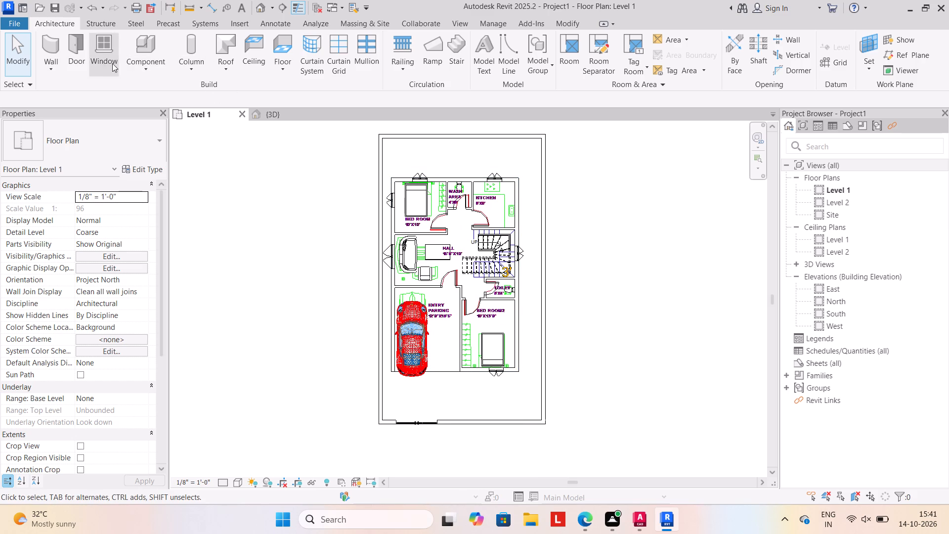
# Open the North building elevation.
pyautogui.doubleClick(851, 302)
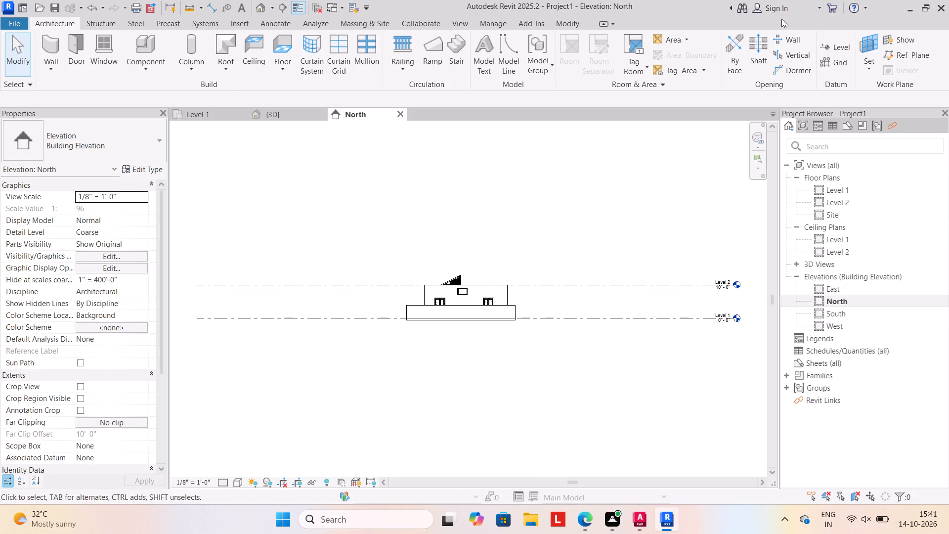
# Add a level offset 6" above Level 2 in the North elevation by picking the Level 2 line.
pyautogui.click(837, 45)
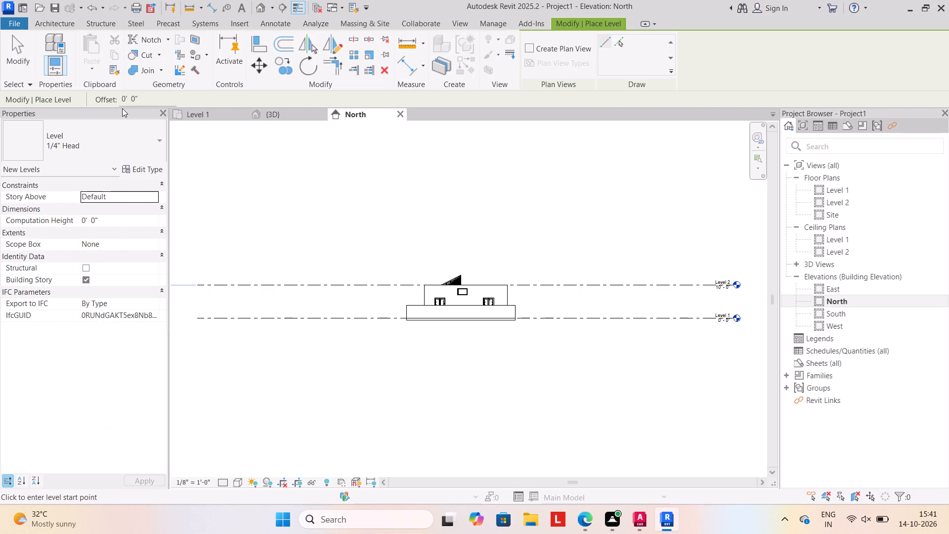
pyautogui.click(148, 97)
pyautogui.press('BackSpace')
pyautogui.press('BackSpace')
pyautogui.press('BackSpace')
pyautogui.press('BackSpace')
pyautogui.press('BackSpace')
pyautogui.press('BackSpace')
pyautogui.press('BackSpace')
pyautogui.press('BackSpace')
pyautogui.press('BackSpace')
pyautogui.press('BackSpace')
pyautogui.press('BackSpace')
pyautogui.press('BackSpace')
pyautogui.press('BackSpace')
pyautogui.press('BackSpace')
pyautogui.press('BackSpace')
pyautogui.press('6')
pyautogui.hotkey('shift', '"')
pyautogui.press('Return')
pyautogui.click(621, 36)
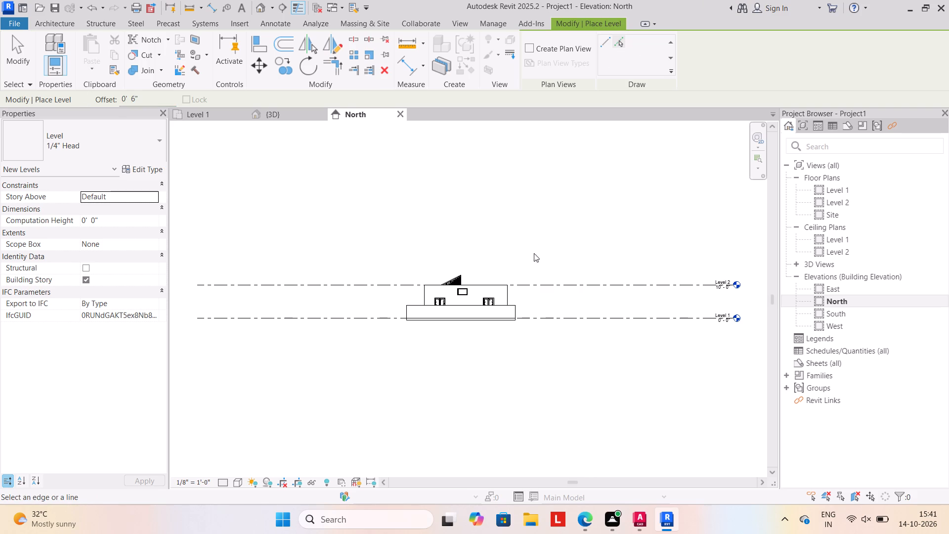
pyautogui.click(523, 283)
# Add three more levels upward at 10' 6" spacing, picking each topmost level line in turn as the reference.
pyautogui.scroll(8, 508, 282)
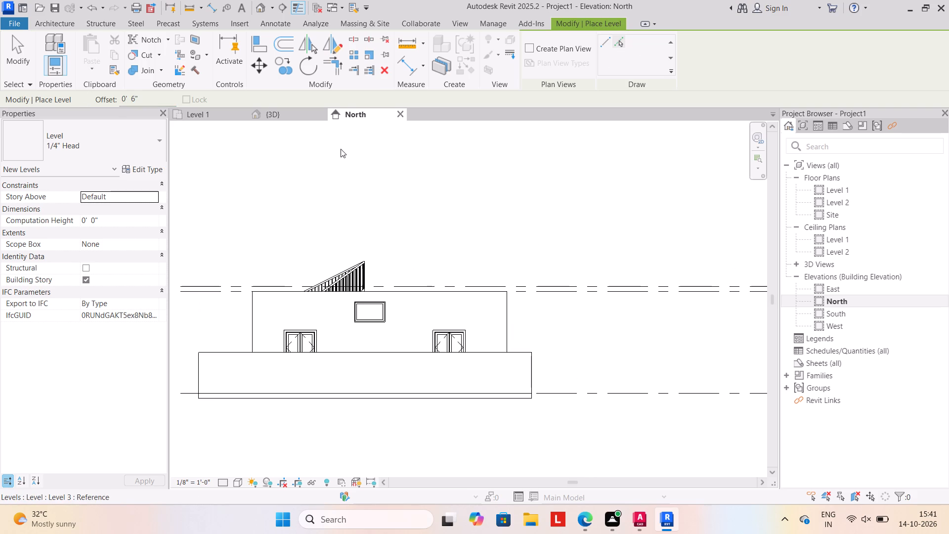
pyautogui.click(153, 100)
pyautogui.press('BackSpace')
pyautogui.press('BackSpace')
pyautogui.press('BackSpace')
pyautogui.press('BackSpace')
pyautogui.press('BackSpace')
pyautogui.press('BackSpace')
pyautogui.press('BackSpace')
pyautogui.press('BackSpace')
pyautogui.press('BackSpace')
pyautogui.press('BackSpace')
pyautogui.press('BackSpace')
pyautogui.press('BackSpace')
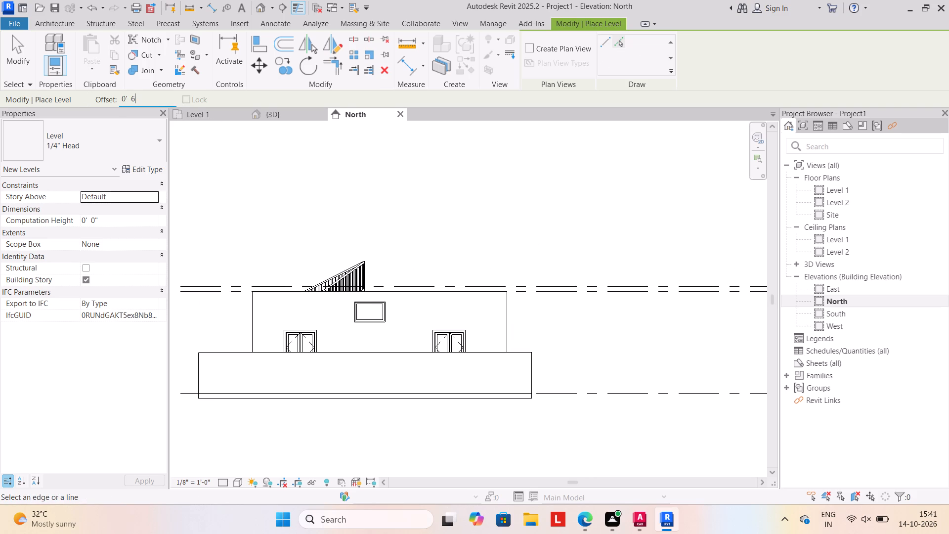
pyautogui.write('10')
pyautogui.write('\'6"')
pyautogui.press('Return')
pyautogui.click(621, 40)
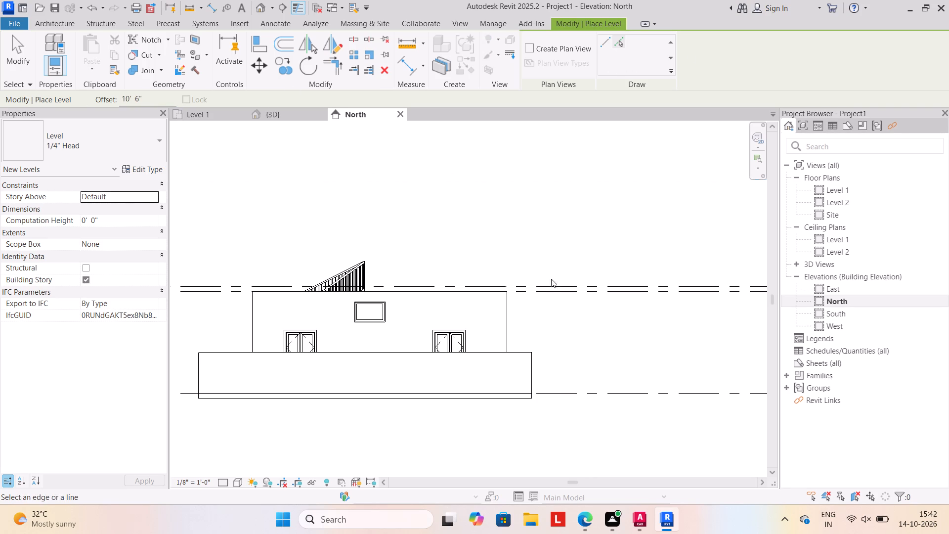
pyautogui.click(547, 285)
pyautogui.scroll(-6, 528, 251)
pyautogui.moveTo(511, 233); pyautogui.dragTo(520, 306, button='middle')
pyautogui.scroll(1, 511, 237)
pyautogui.click(523, 278)
pyautogui.scroll(-4, 523, 278)
pyautogui.moveTo(523, 290); pyautogui.dragTo(524, 321, button='middle')
pyautogui.click(522, 277)
pyautogui.scroll(-2, 524, 274)
pyautogui.moveTo(525, 276); pyautogui.dragTo(528, 314, button='middle')
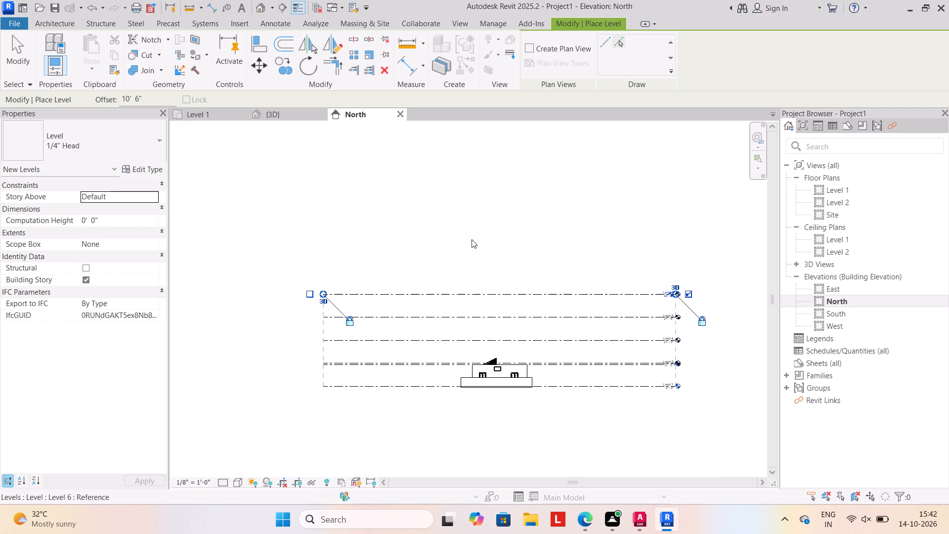
# In the Level 1 floor plan, start a footprint roof based on Level 2 with slope definition off.
pyautogui.click(284, 117)
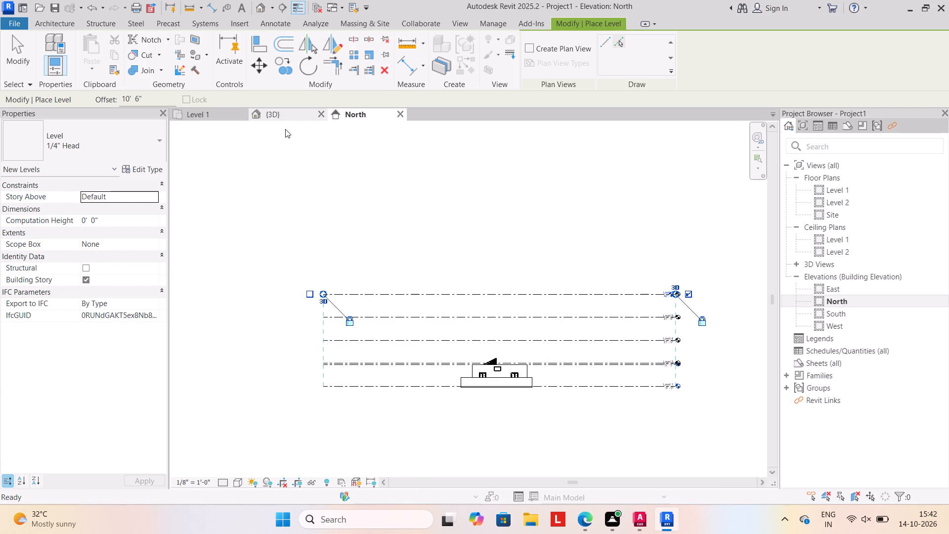
pyautogui.click(209, 113)
pyautogui.scroll(-3, 305, 223)
pyautogui.moveTo(307, 225); pyautogui.dragTo(331, 225, button='middle')
pyautogui.press('Escape')
pyautogui.press('Escape')
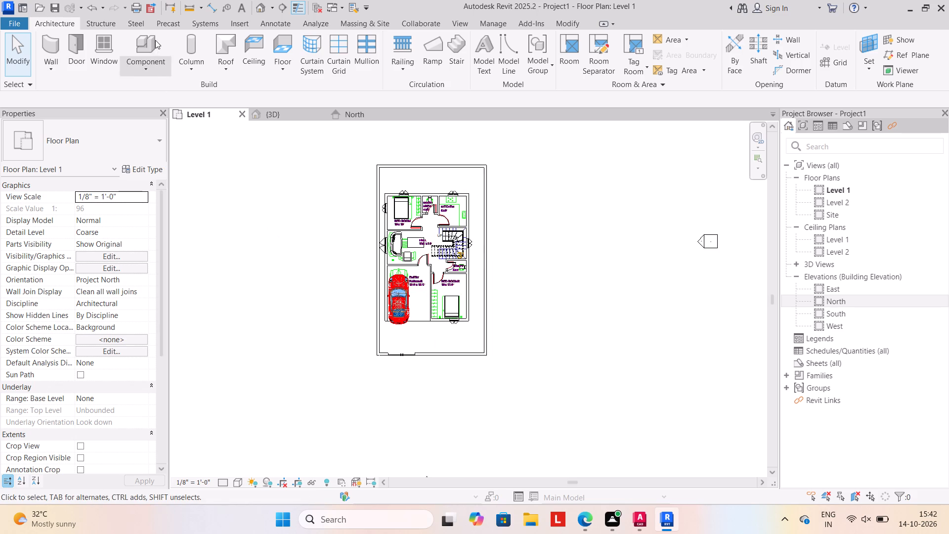
pyautogui.click(222, 68)
pyautogui.click(250, 91)
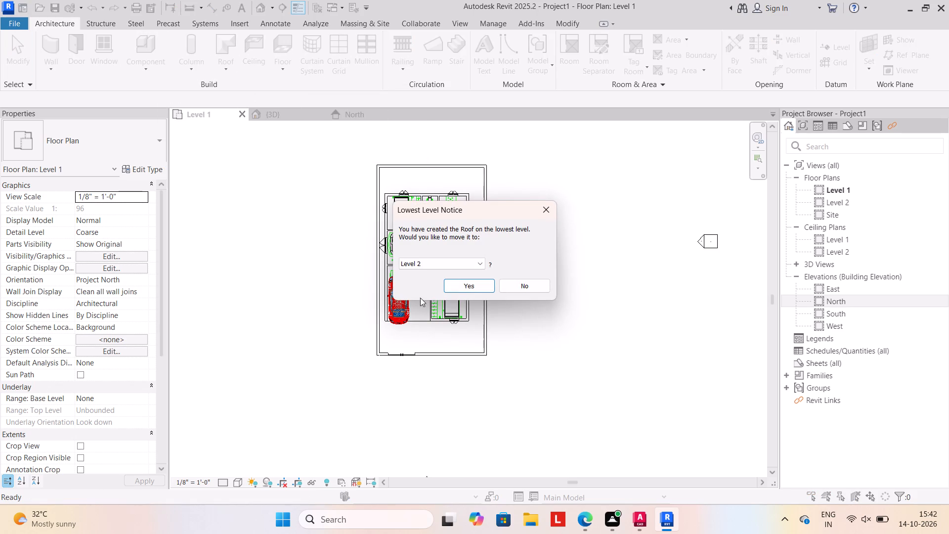
pyautogui.click(476, 285)
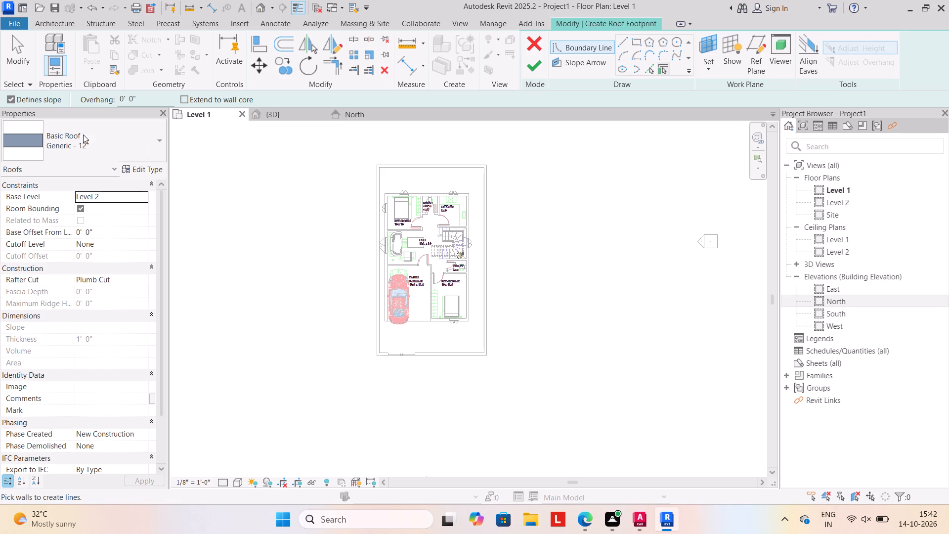
pyautogui.click(10, 96)
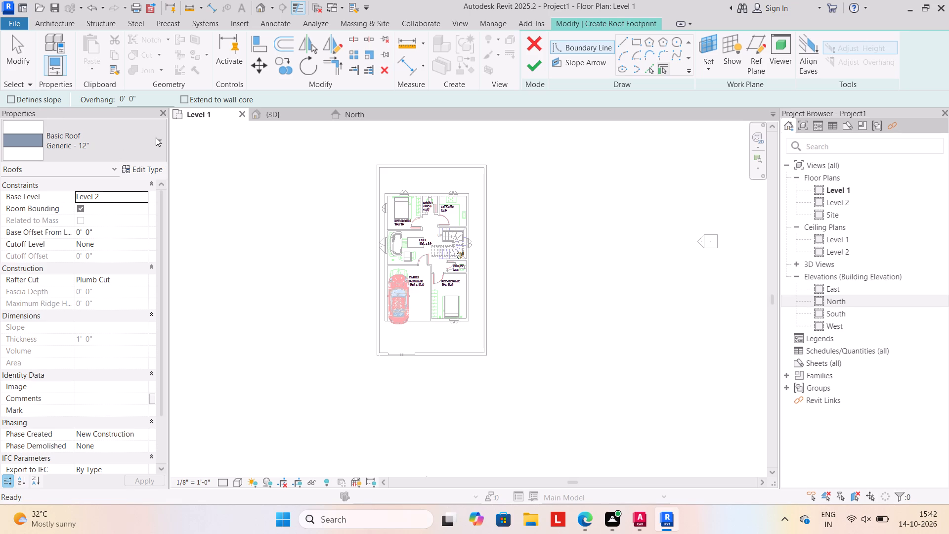
# Set the structure layer thickness of the Generic - 12" roof type to 6".
pyautogui.click(156, 139)
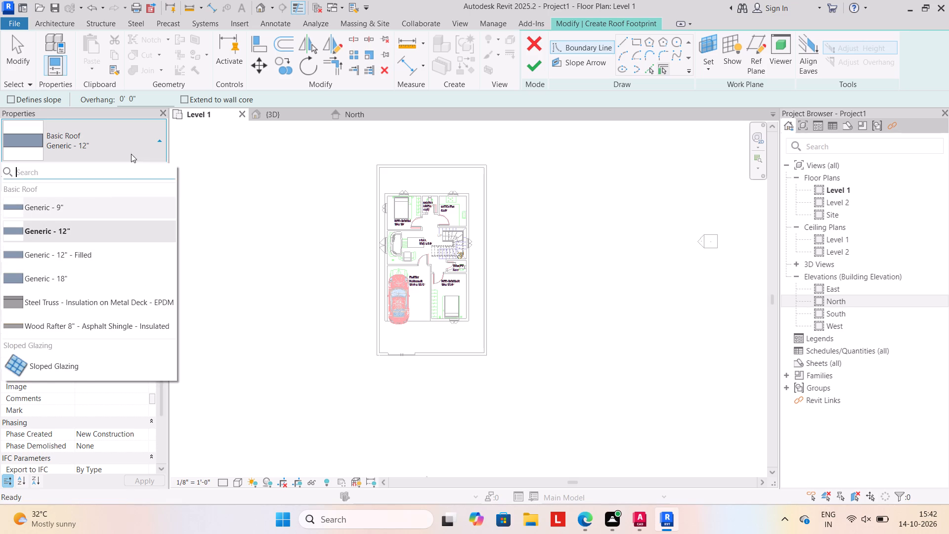
pyautogui.click(118, 145)
pyautogui.click(147, 167)
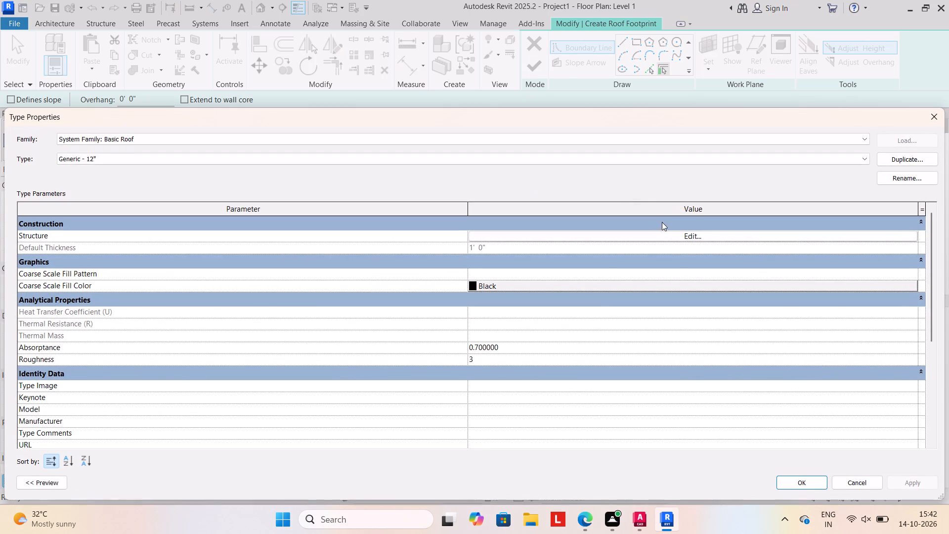
pyautogui.click(666, 234)
pyautogui.click(537, 233)
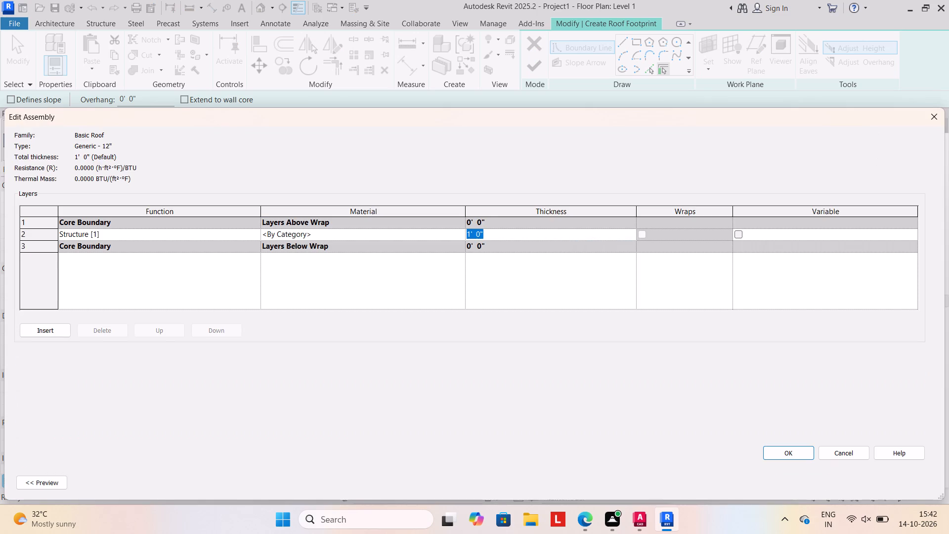
pyautogui.write('6"')
pyautogui.click(787, 455)
pyautogui.click(913, 482)
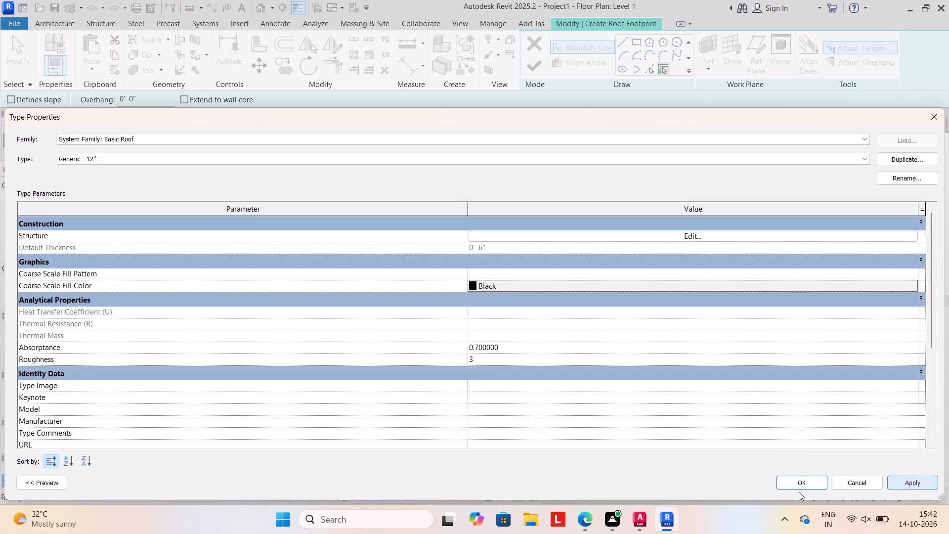
pyautogui.click(802, 484)
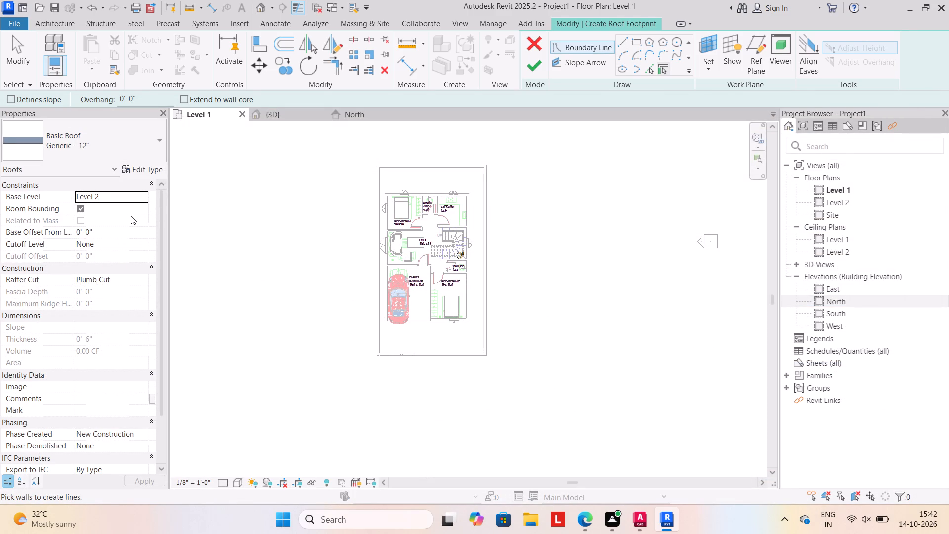
# Sketch a rectangular roof boundary offset 2' outside the house's outer walls, 29' by 42', and finish the roof.
pyautogui.click(635, 41)
pyautogui.click(179, 93)
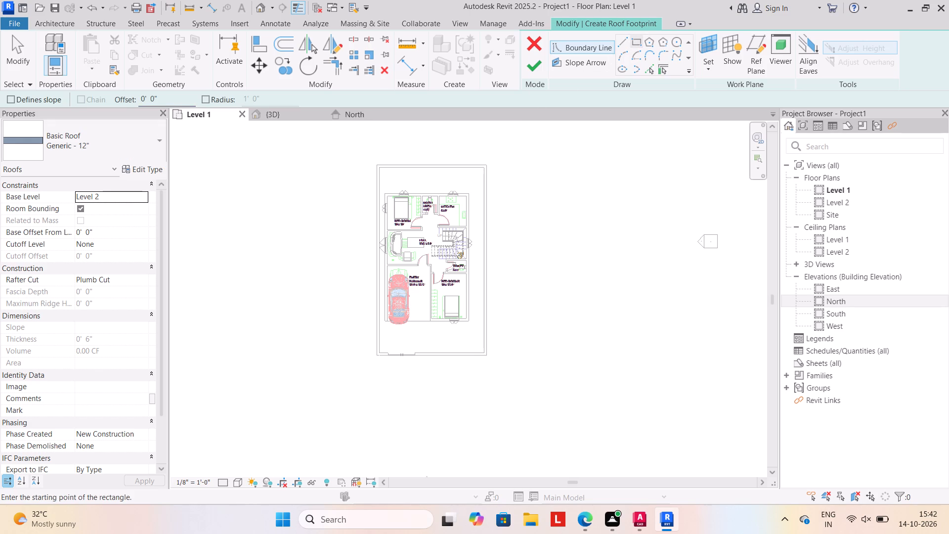
pyautogui.press('\\')
pyautogui.press('BackSpace')
pyautogui.press('BackSpace')
pyautogui.press('BackSpace')
pyautogui.press('BackSpace')
pyautogui.press('BackSpace')
pyautogui.press('BackSpace')
pyautogui.press('BackSpace')
pyautogui.press('BackSpace')
pyautogui.press('BackSpace')
pyautogui.press('BackSpace')
pyautogui.press('BackSpace')
pyautogui.write("2'")
pyautogui.press('Return')
pyautogui.scroll(1, 182, 88)
pyautogui.scroll(3, 389, 168)
pyautogui.click(370, 161)
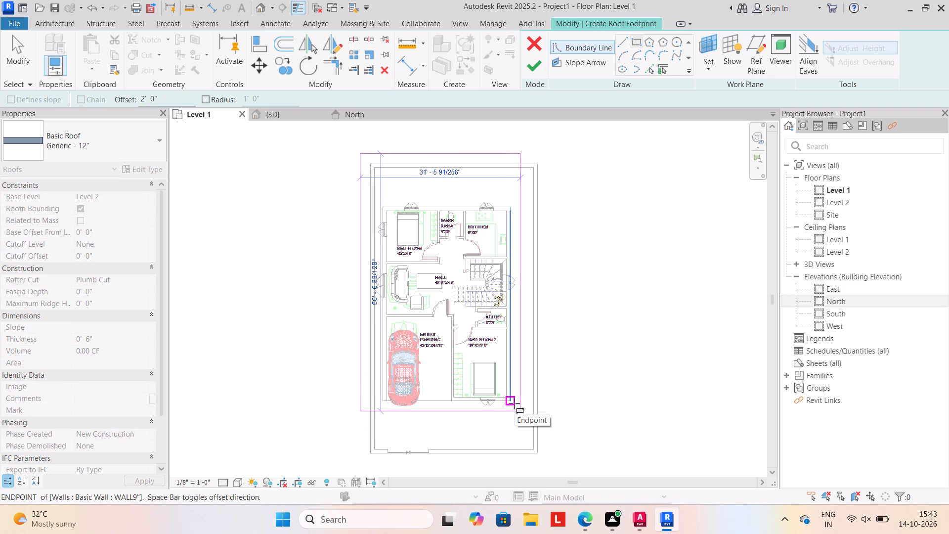
pyautogui.press('Escape')
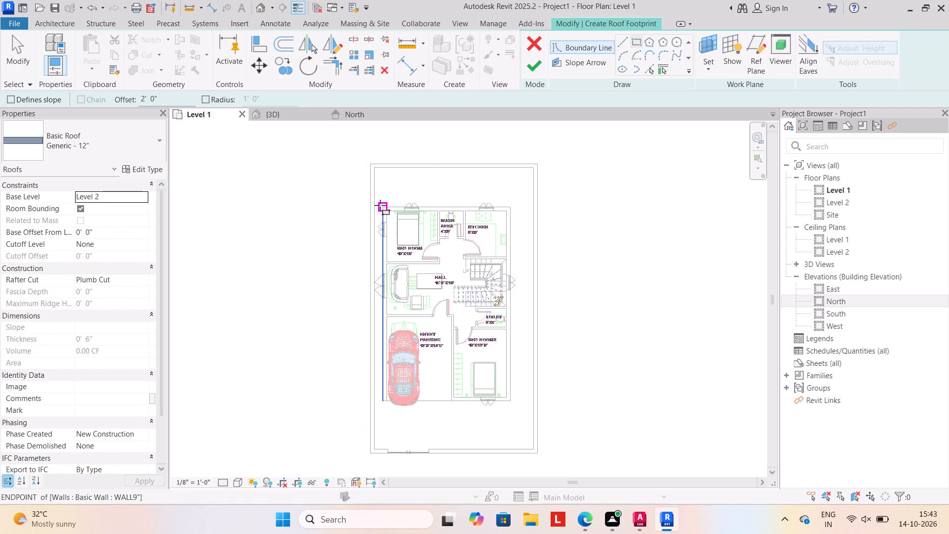
pyautogui.moveTo(380, 205); pyautogui.dragTo(384, 210)
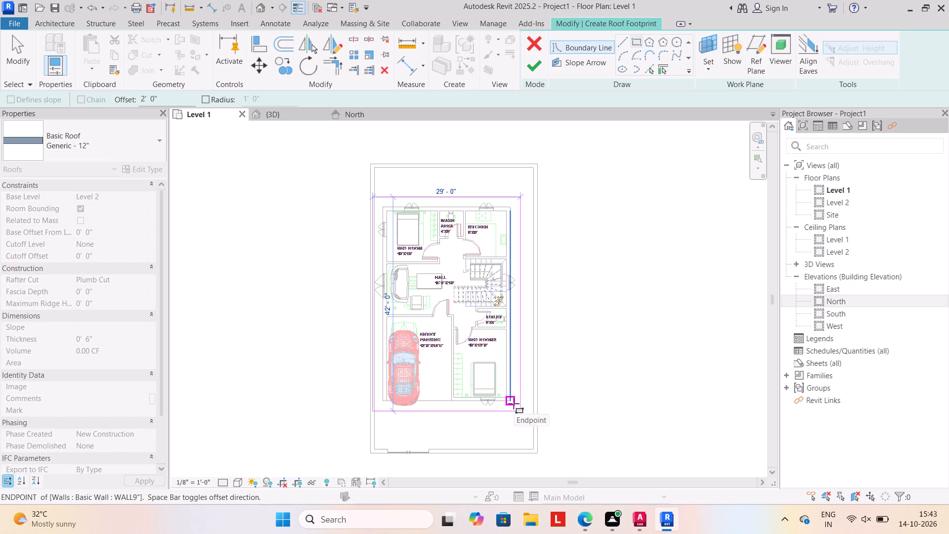
pyautogui.moveTo(513, 403); pyautogui.dragTo(521, 390)
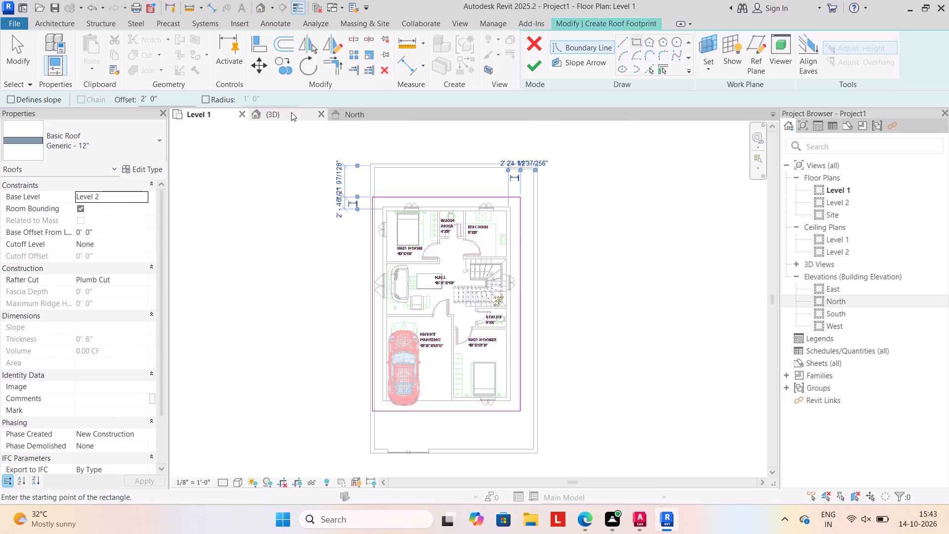
pyautogui.moveTo(528, 63); pyautogui.dragTo(533, 62)
# Examine the new flat roof over the house in the 3D view and inspect its type properties.
pyautogui.click(278, 116)
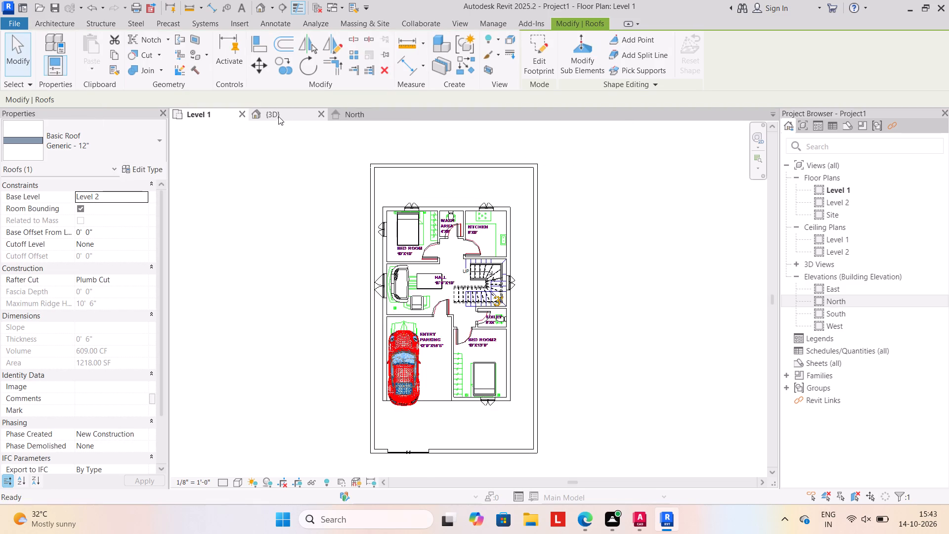
pyautogui.click(316, 279)
pyautogui.keyDown('shift'); pyautogui.moveTo(404, 355); pyautogui.dragTo(408, 341, button='middle'); pyautogui.keyUp('shift')
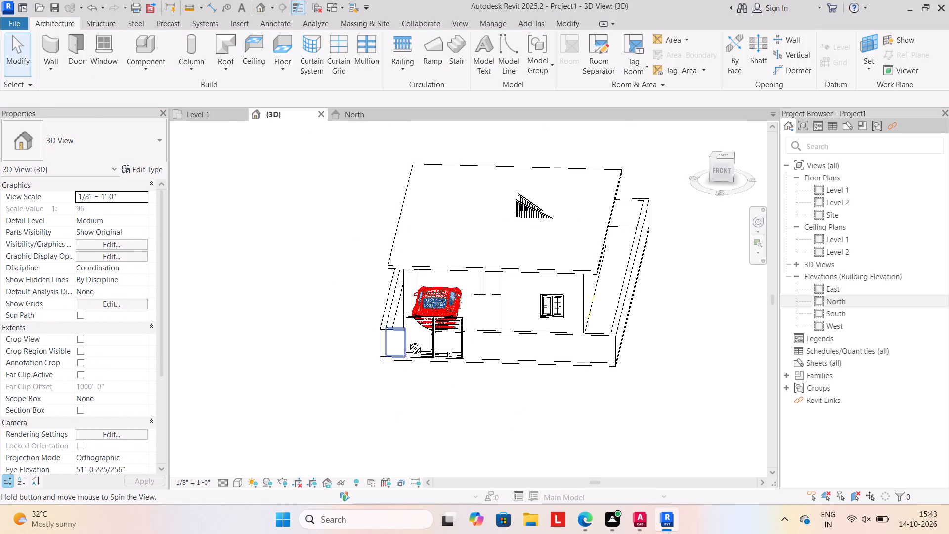
pyautogui.keyDown('shift'); pyautogui.moveTo(408, 341); pyautogui.dragTo(408, 339, button='middle'); pyautogui.keyUp('shift')
pyautogui.click(467, 249)
pyautogui.click(464, 255)
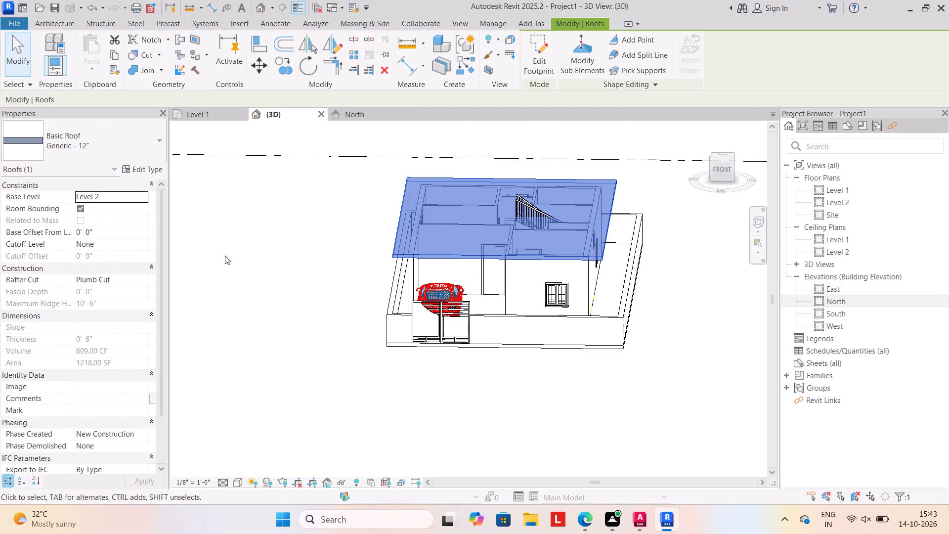
pyautogui.click(156, 172)
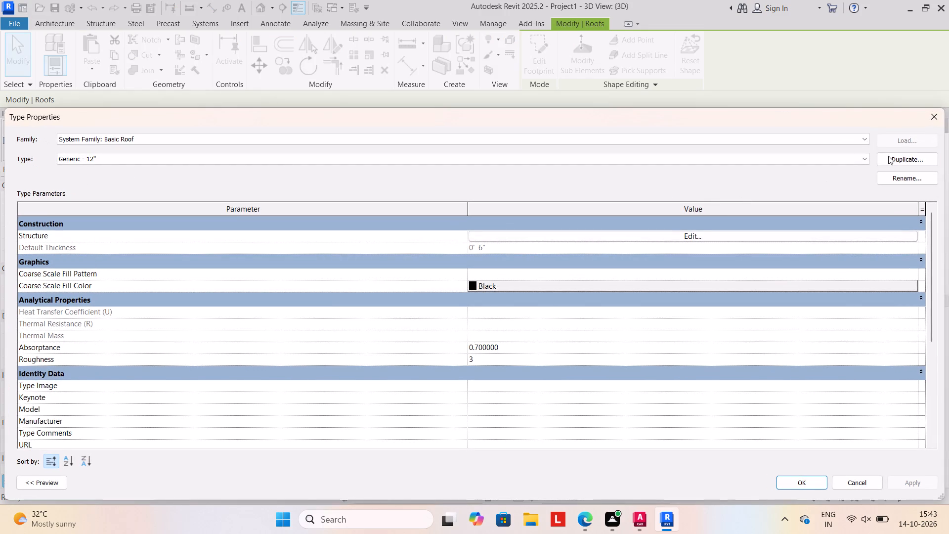
pyautogui.click(928, 117)
pyautogui.click(303, 250)
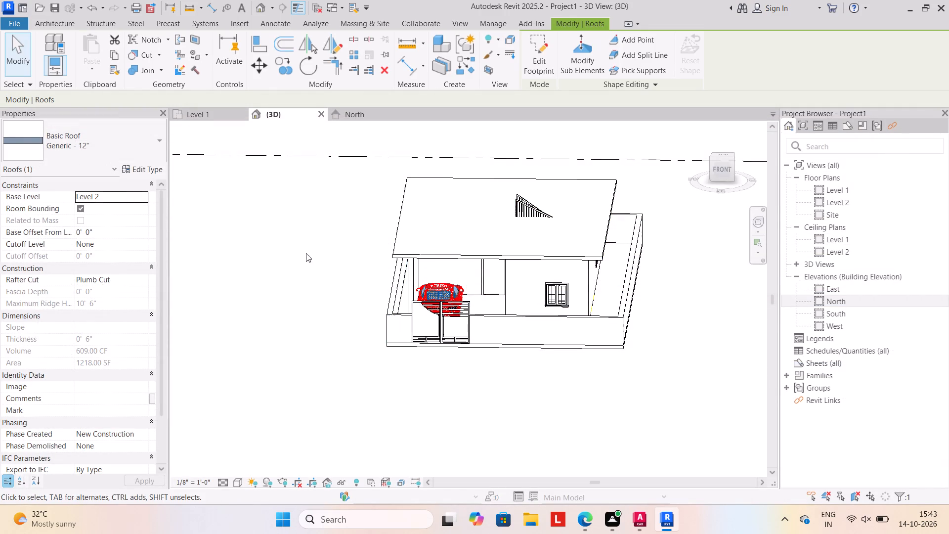
# In the Level 1 floor plan, create a rectangular shaft opening around the staircase with base constraint Level 2, cutting through the roof.
pyautogui.keyDown('shift'); pyautogui.moveTo(399, 401); pyautogui.dragTo(366, 384, button='middle'); pyautogui.keyUp('shift')
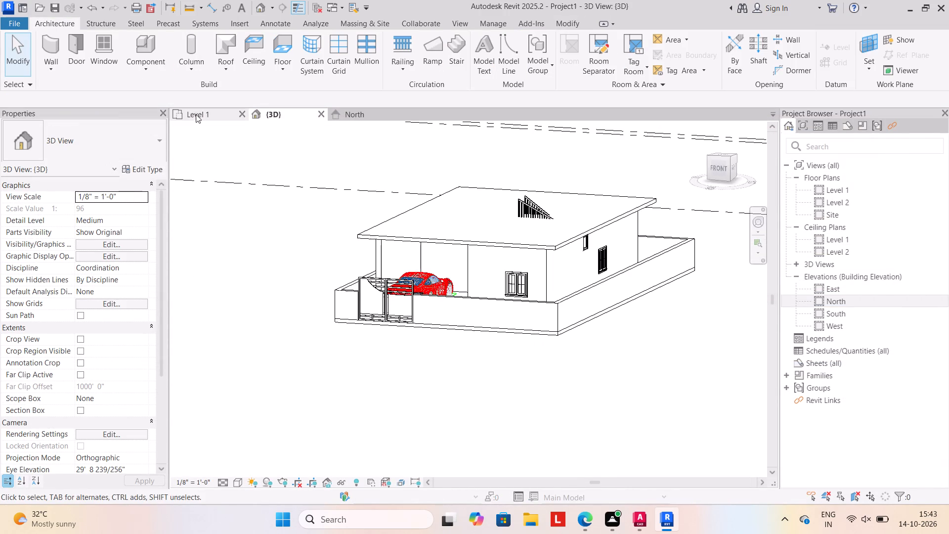
pyautogui.click(196, 115)
pyautogui.scroll(4, 483, 309)
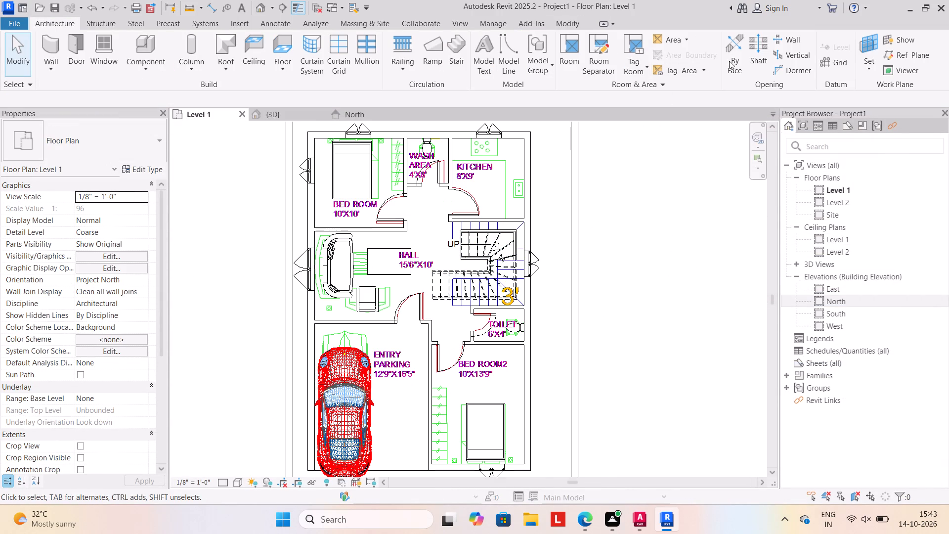
pyautogui.click(756, 46)
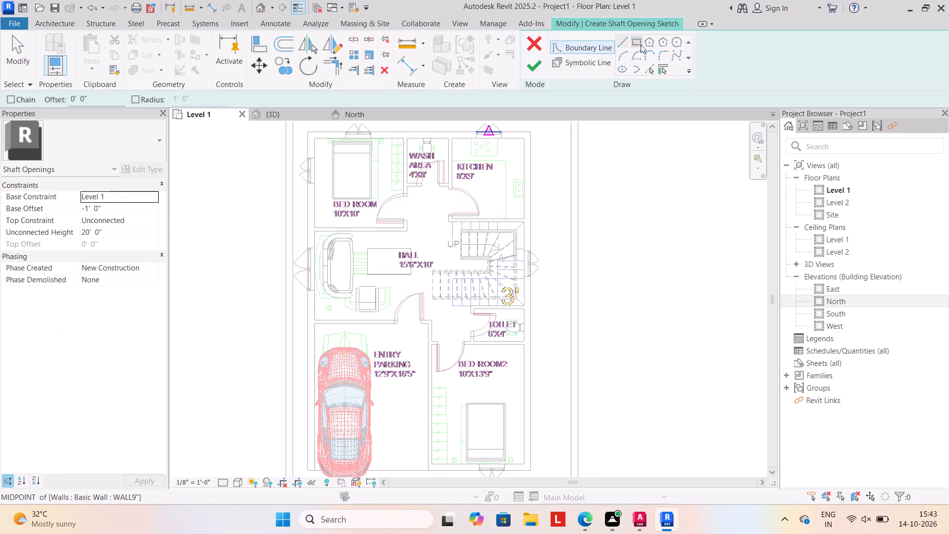
pyautogui.click(639, 42)
pyautogui.scroll(3, 432, 250)
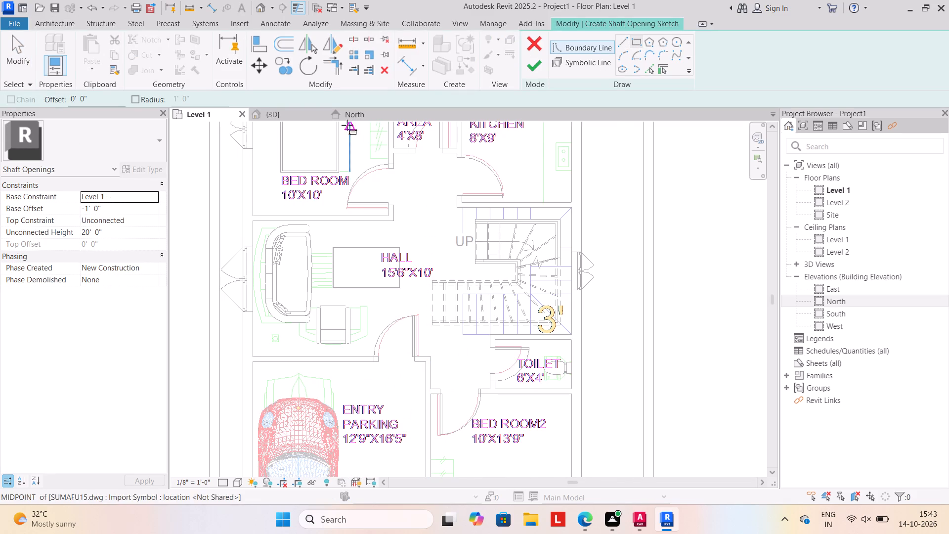
pyautogui.click(153, 197)
pyautogui.click(129, 215)
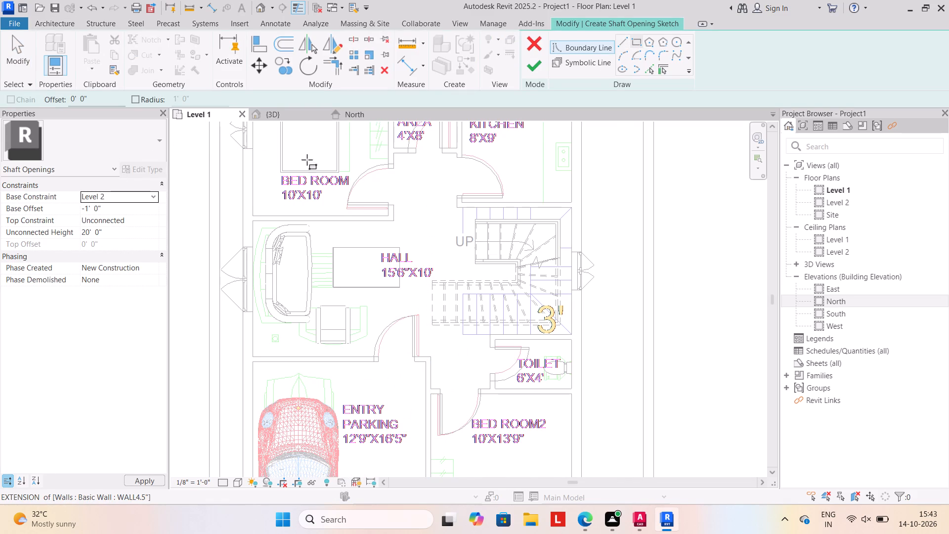
pyautogui.scroll(1, 516, 277)
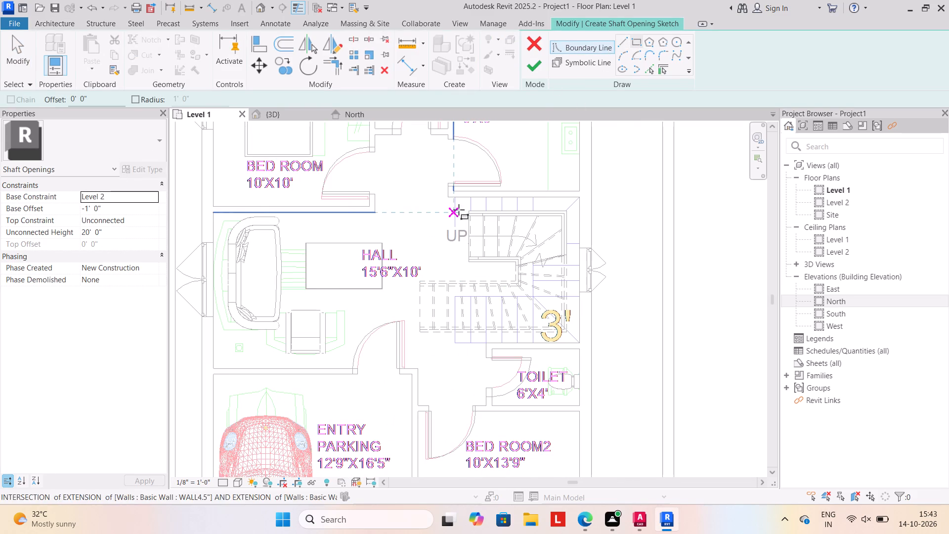
pyautogui.click(459, 210)
pyautogui.moveTo(568, 333); pyautogui.dragTo(568, 323)
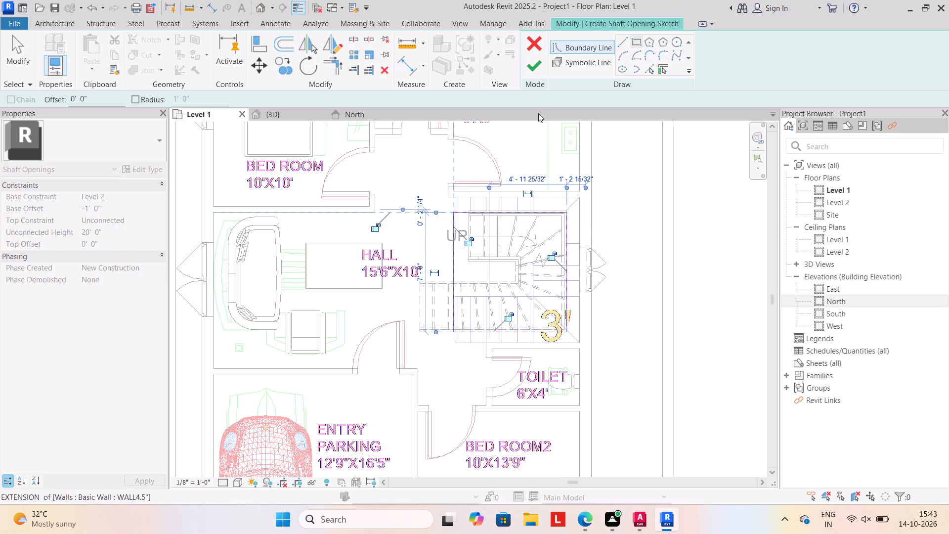
pyautogui.click(544, 72)
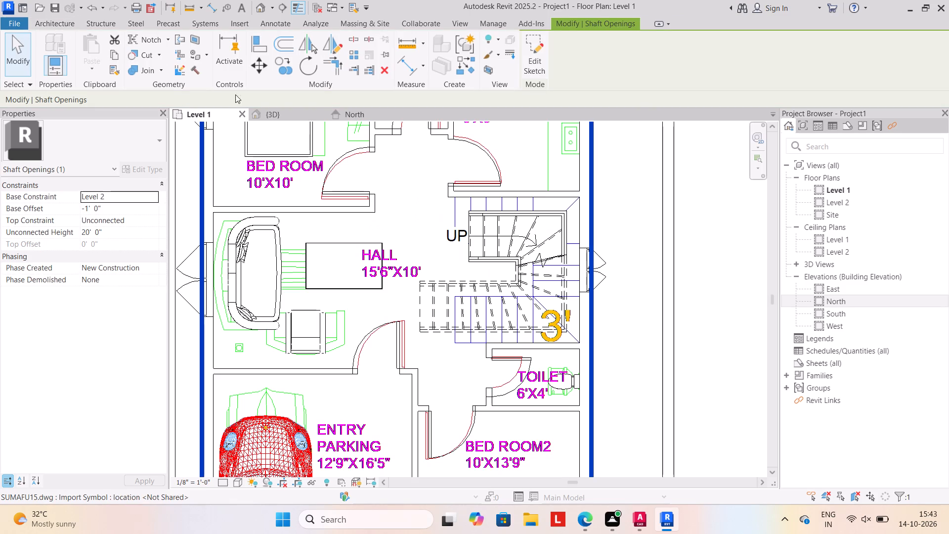
pyautogui.click(282, 109)
pyautogui.click(407, 356)
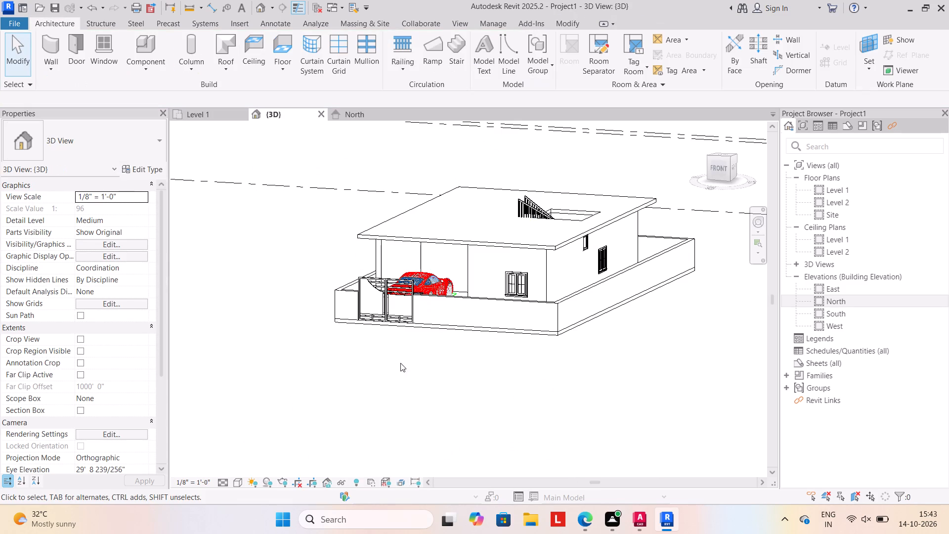
pyautogui.keyDown('shift'); pyautogui.moveTo(359, 365); pyautogui.dragTo(346, 376, button='middle'); pyautogui.keyUp('shift')
pyautogui.keyDown('shift'); pyautogui.scroll(1, 394, 396); pyautogui.keyUp('shift')
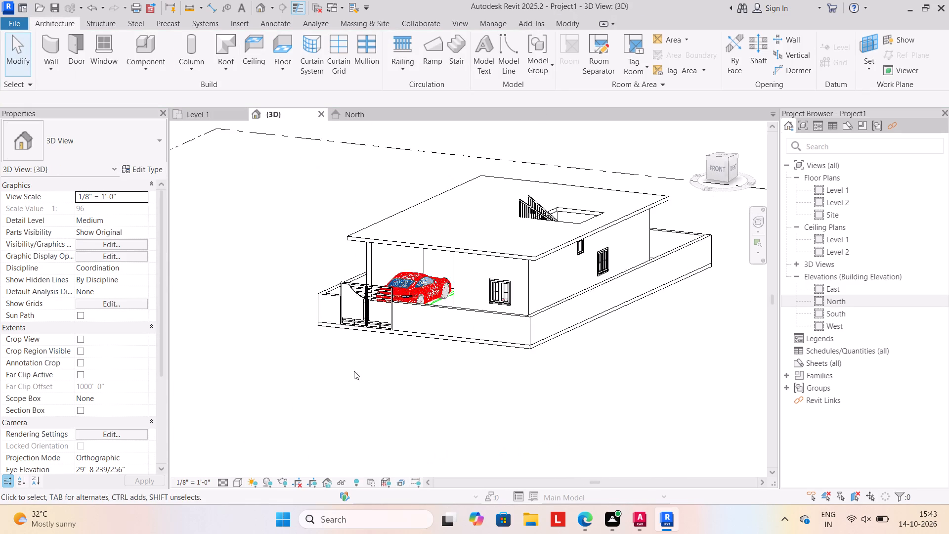
pyautogui.keyDown('shift'); pyautogui.moveTo(357, 370); pyautogui.dragTo(411, 363, button='middle'); pyautogui.keyUp('shift')
# In the North elevation, temporarily hide the boundary walls around the house.
pyautogui.click(348, 113)
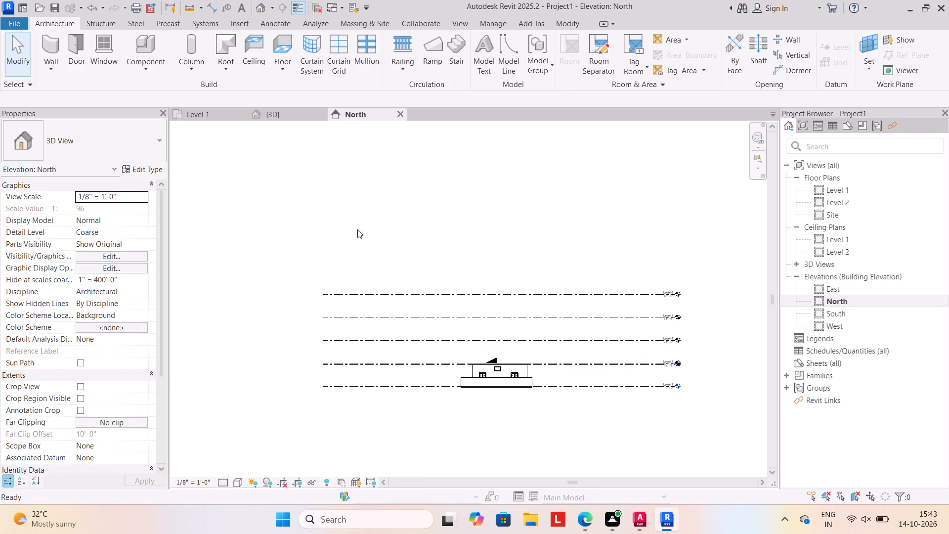
pyautogui.scroll(-1, 379, 330)
pyautogui.moveTo(379, 327); pyautogui.dragTo(378, 300, button='middle')
pyautogui.scroll(8, 438, 353)
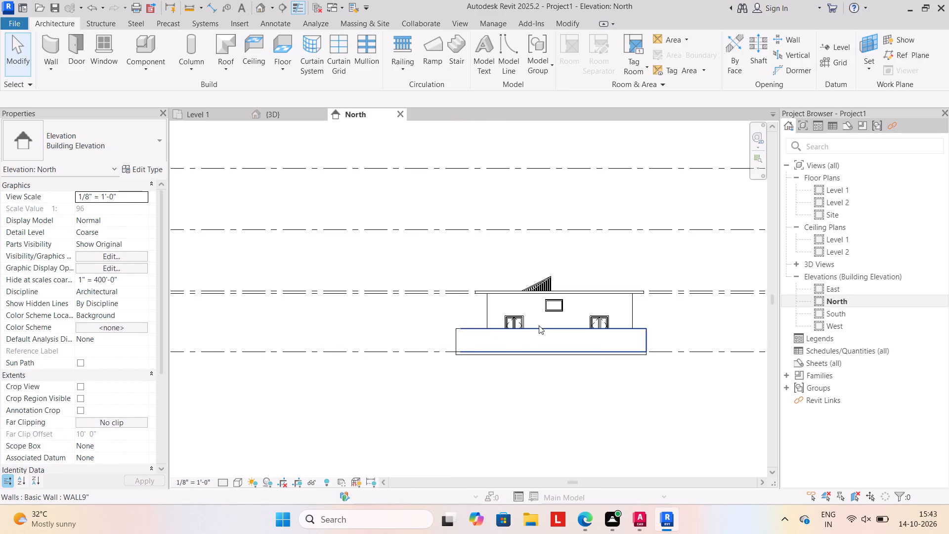
pyautogui.click(545, 328)
pyautogui.press('h')
pyautogui.press('h')
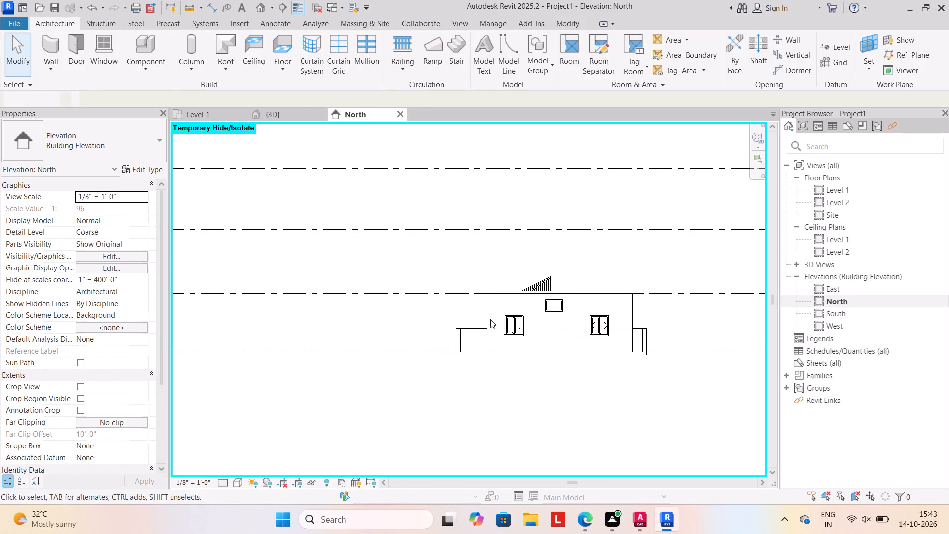
pyautogui.click(470, 328)
pyautogui.write('HH')
pyautogui.click(455, 333)
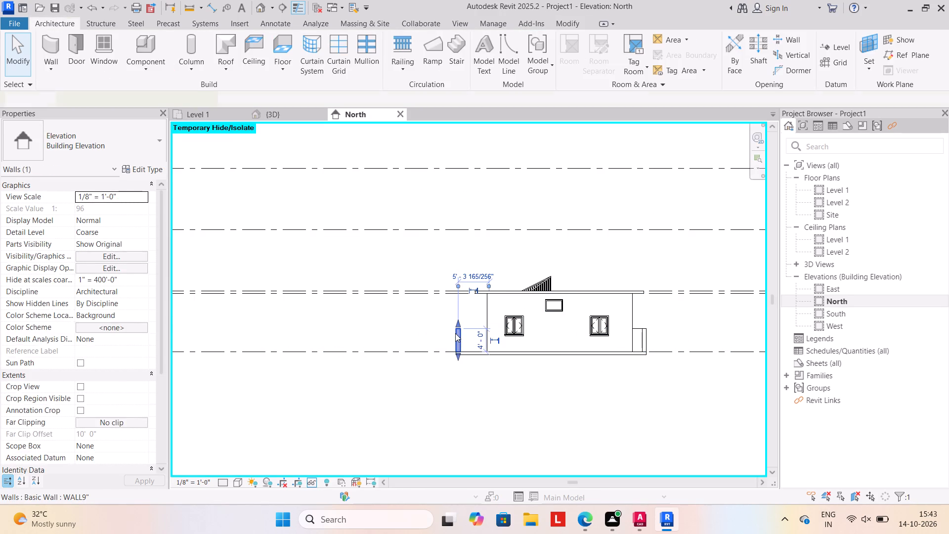
pyautogui.write('HH')
pyautogui.click(644, 330)
pyautogui.write('HH')
pyautogui.click(638, 329)
pyautogui.press('Escape')
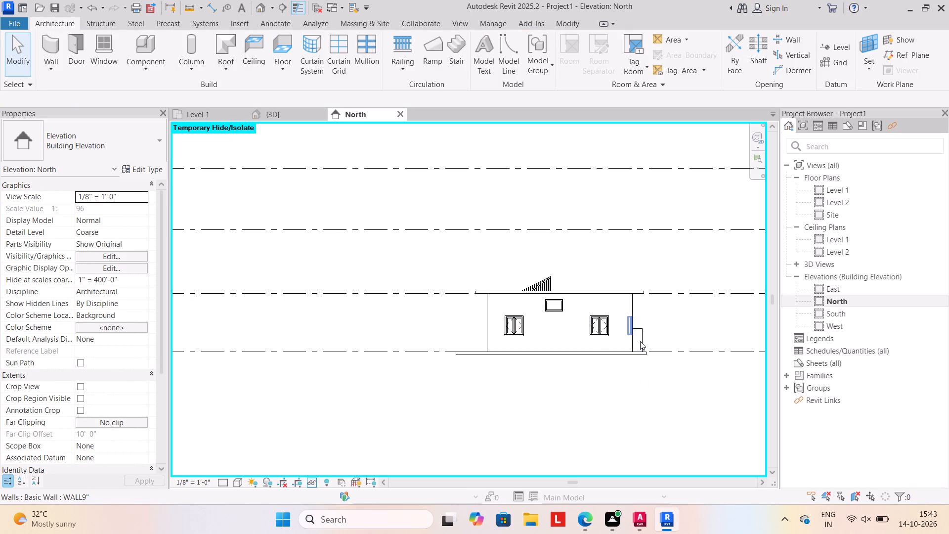
pyautogui.click(640, 345)
pyautogui.hscroll(-1, 515, 339)
pyautogui.scroll(-2, 515, 339)
pyautogui.scroll(9, 515, 339)
pyautogui.scroll(-1, 515, 339)
pyautogui.scroll(14, 515, 339)
pyautogui.press('h')
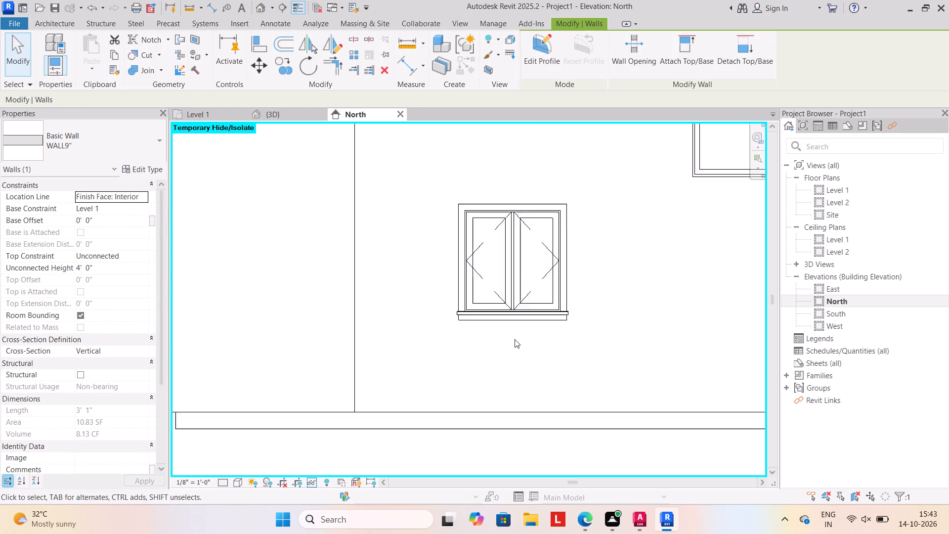
pyautogui.scroll(3, 515, 339)
pyautogui.press('h')
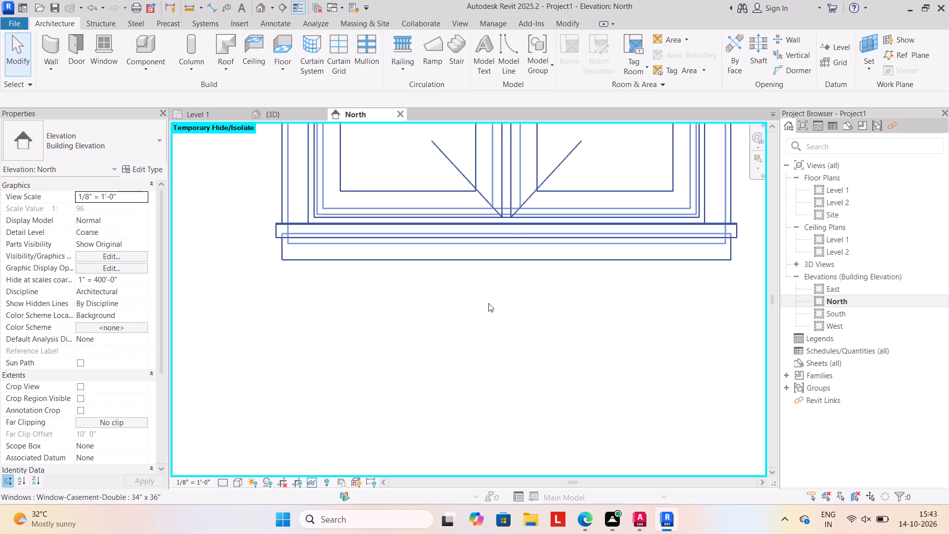
# Copy the whole ground storey with its stair and roof, excluding the base slab, and paste it aligned to Level 3 and Level 4.
pyautogui.scroll(-20, 502, 363)
pyautogui.scroll(-5, 502, 363)
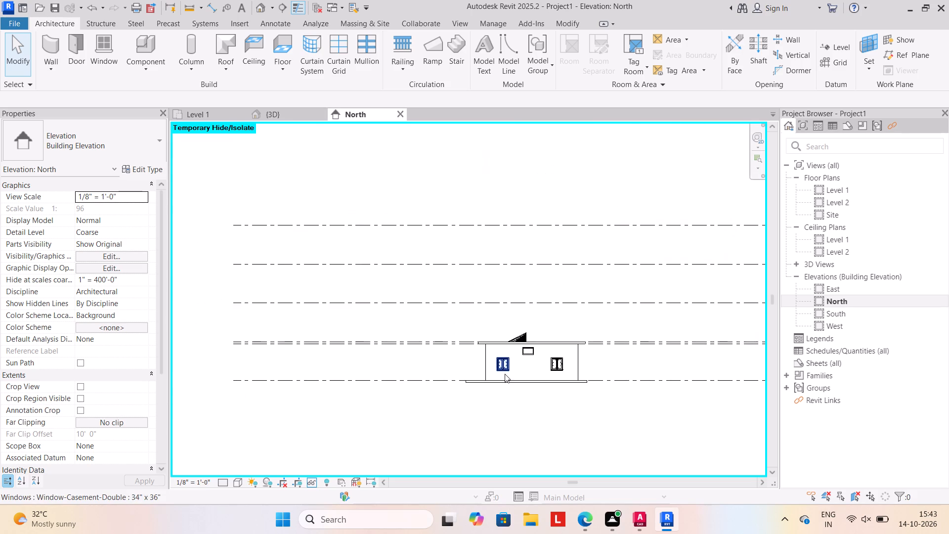
pyautogui.scroll(8, 509, 372)
pyautogui.click(390, 246)
pyautogui.moveTo(393, 249); pyautogui.dragTo(574, 340)
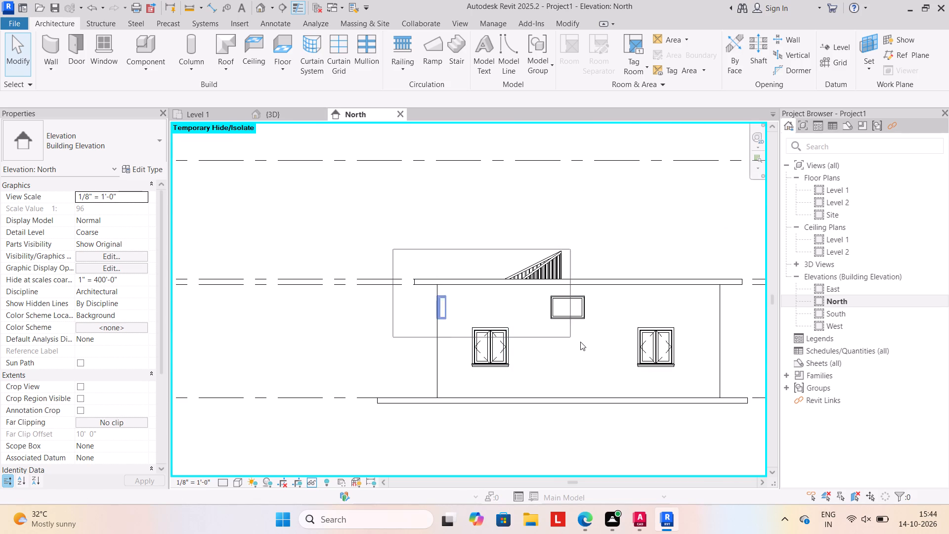
pyautogui.moveTo(566, 352); pyautogui.dragTo(500, 343, button='middle')
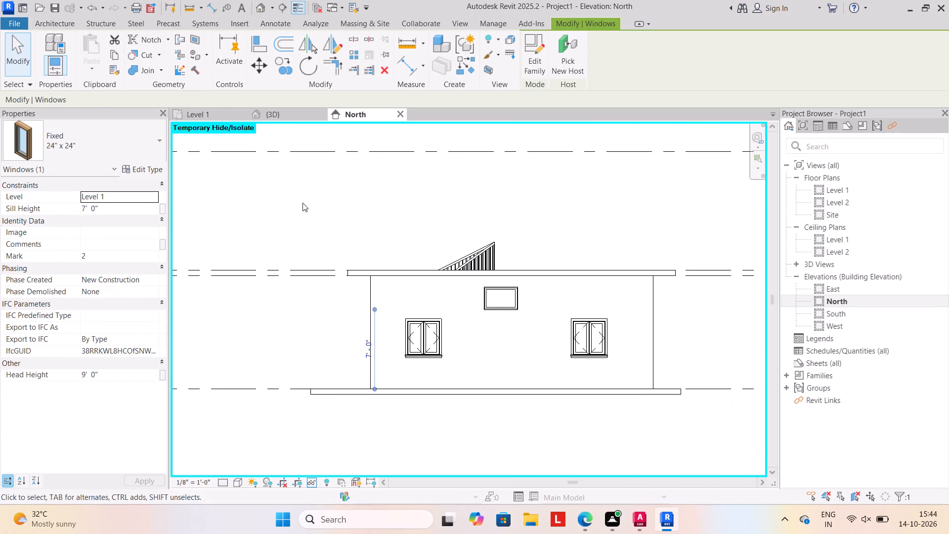
pyautogui.click(302, 203)
pyautogui.moveTo(304, 204); pyautogui.dragTo(736, 390)
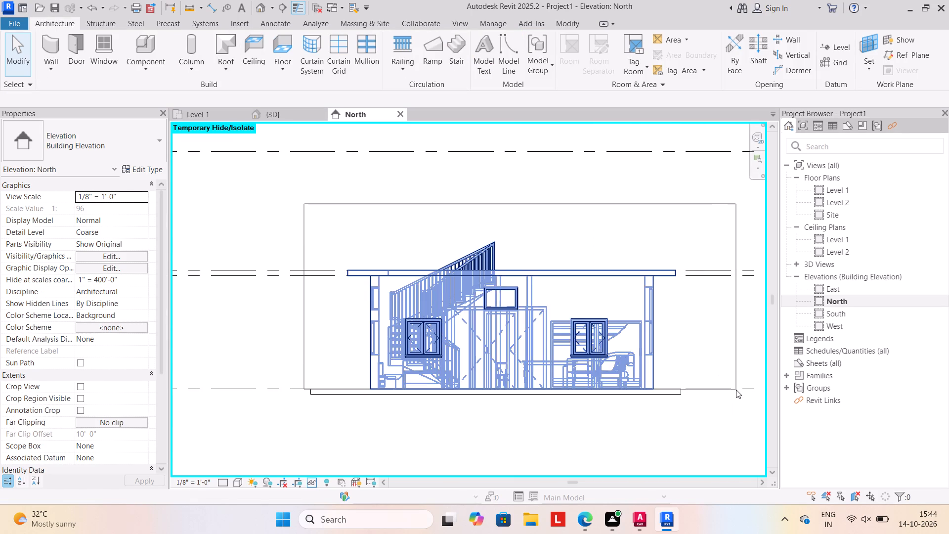
pyautogui.moveTo(736, 390); pyautogui.dragTo(736, 390)
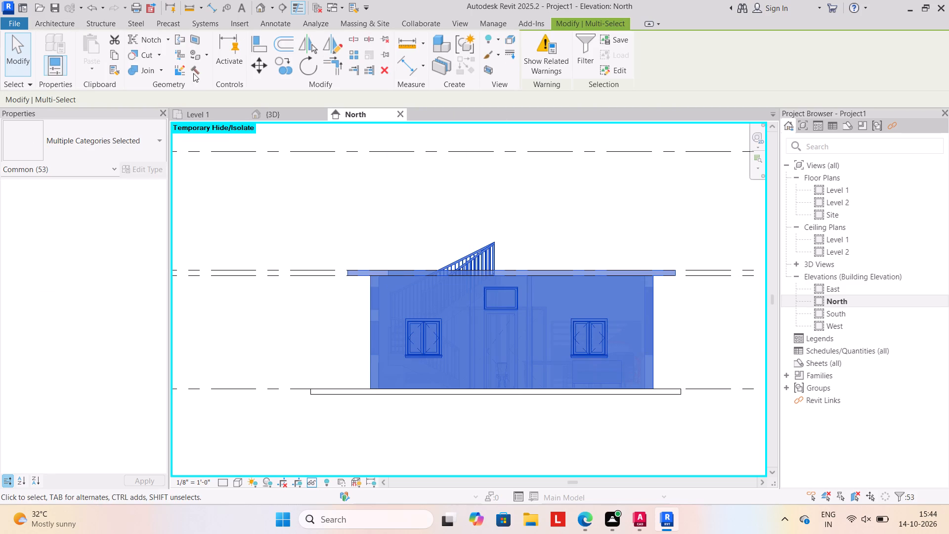
pyautogui.click(114, 56)
pyautogui.click(90, 71)
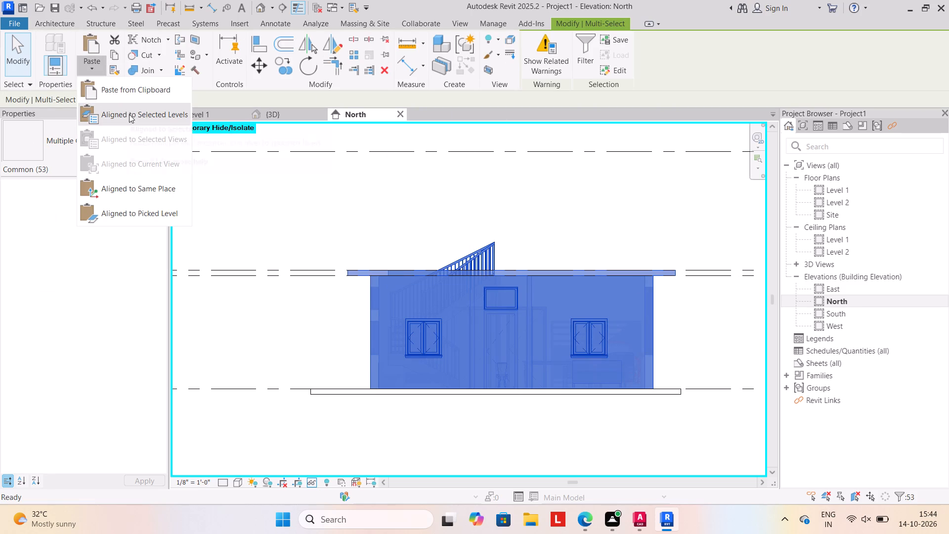
pyautogui.click(136, 116)
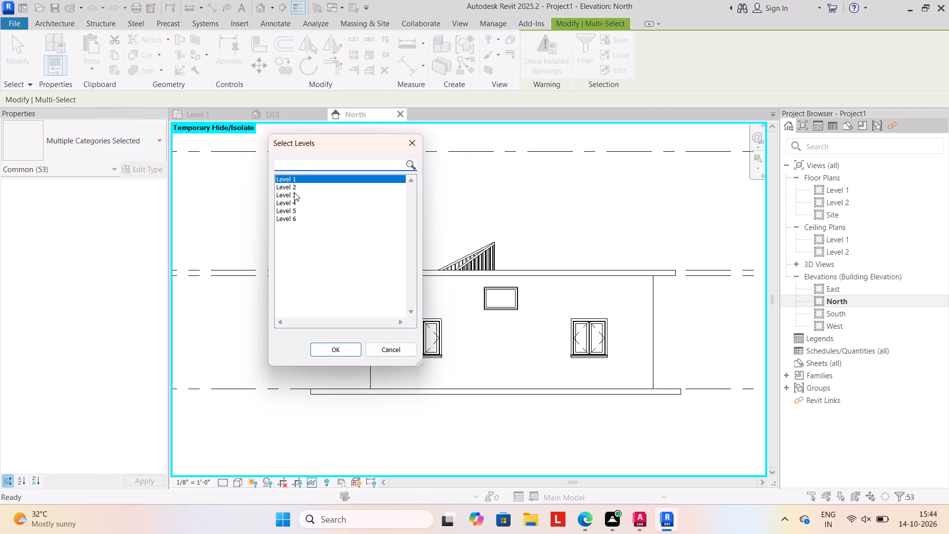
pyautogui.click(294, 192)
pyautogui.keyDown('ctrl'); pyautogui.click(301, 205); pyautogui.keyUp('ctrl')
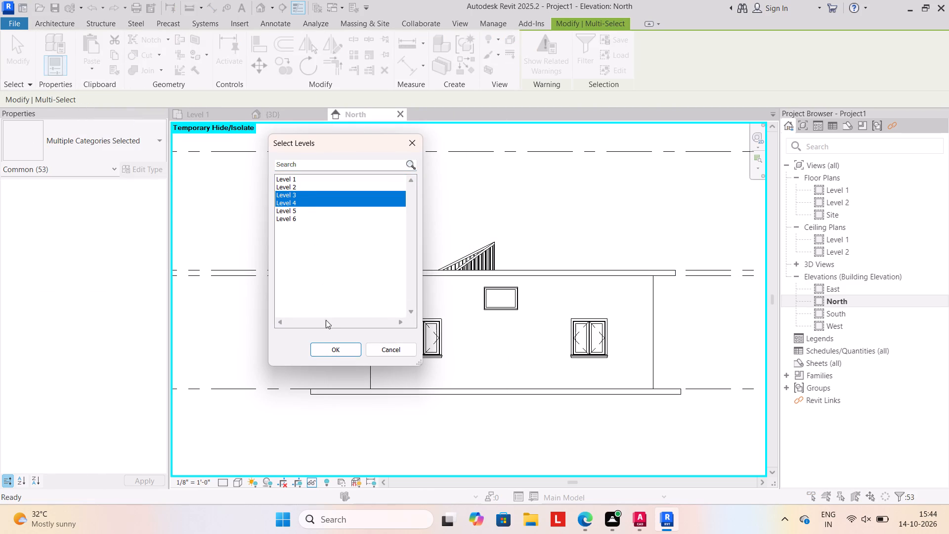
pyautogui.click(327, 349)
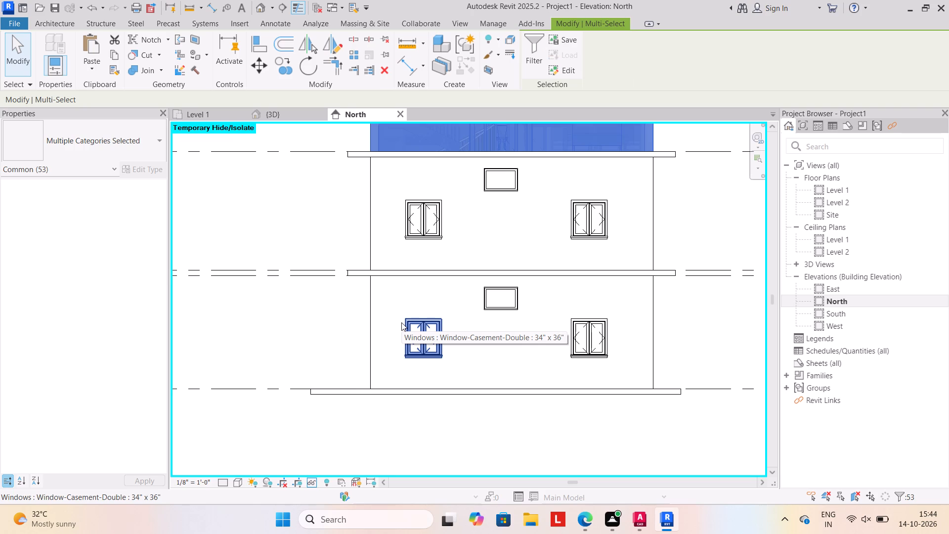
pyautogui.scroll(-5, 478, 364)
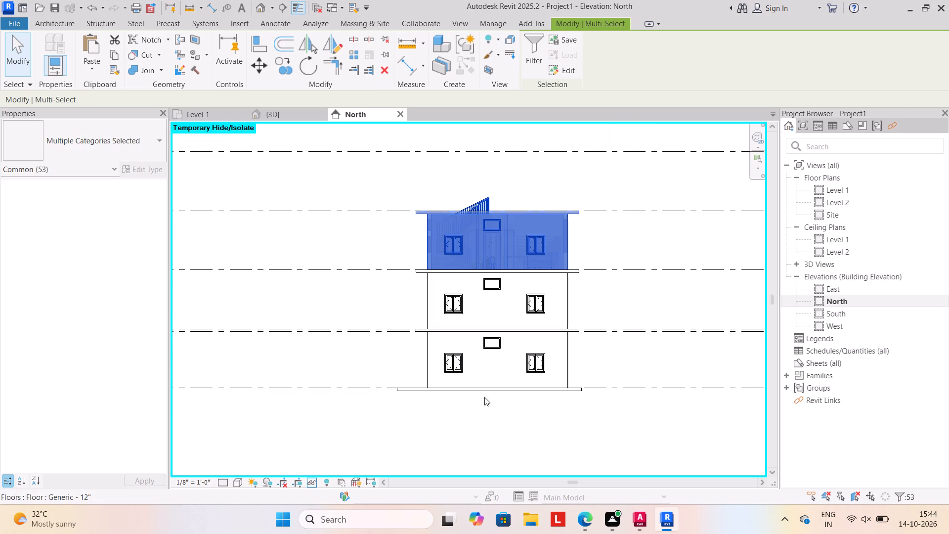
pyautogui.moveTo(463, 417); pyautogui.dragTo(485, 402, button='middle')
pyautogui.click(455, 418)
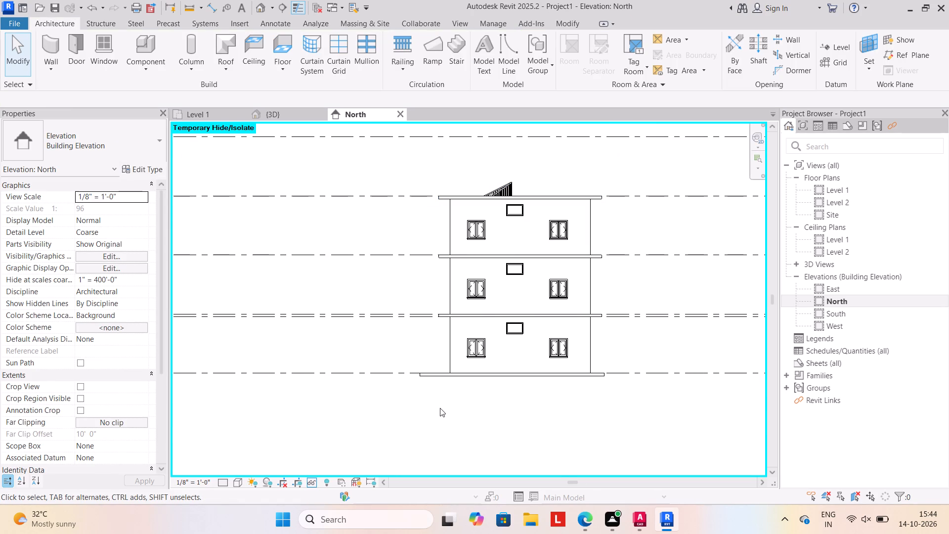
# Reset the temporary hide in the North elevation to bring back the boundary walls.
pyautogui.write('HR')
pyautogui.scroll(-1, 524, 400)
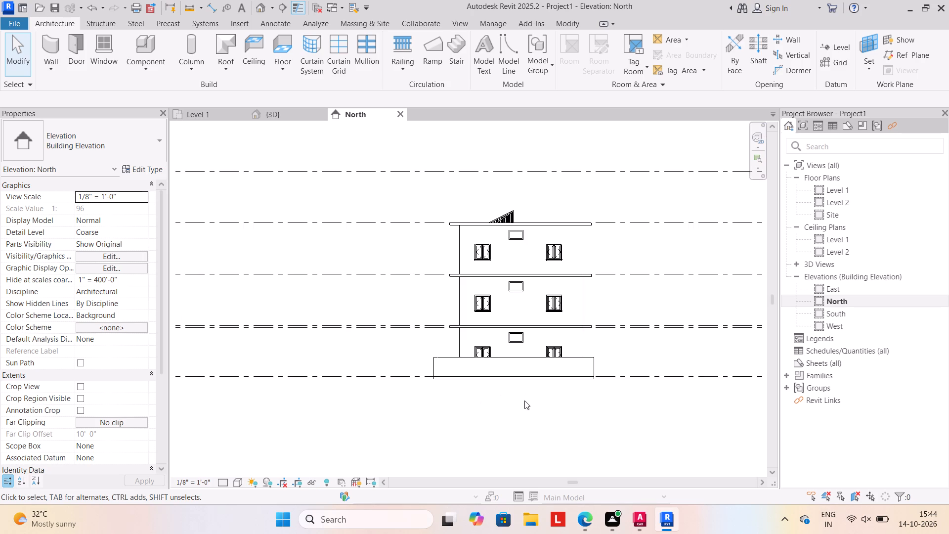
pyautogui.keyDown('shift'); pyautogui.moveTo(507, 443); pyautogui.dragTo(498, 469, button='middle'); pyautogui.keyUp('shift')
pyautogui.moveTo(499, 462); pyautogui.dragTo(505, 393, button='middle')
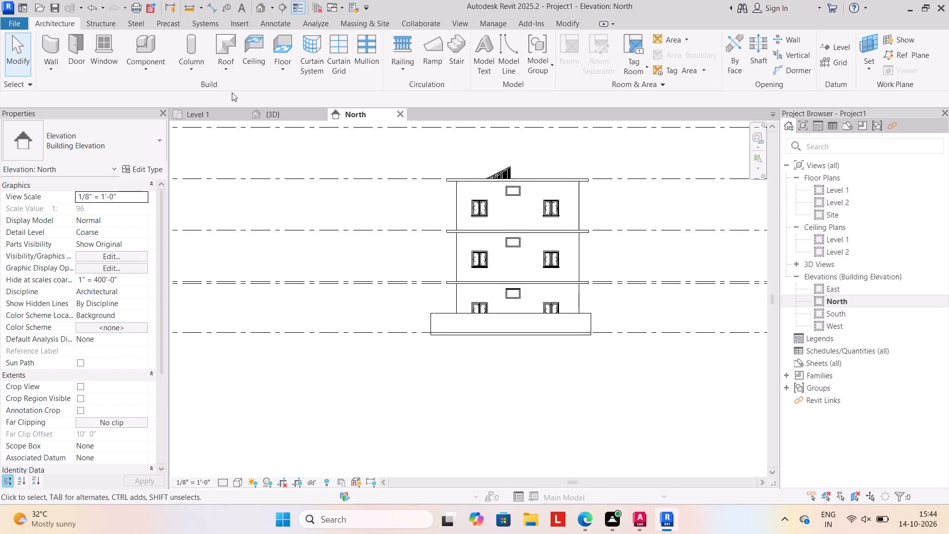
# In the 3D view, delete the copied gates on Level 3 and Level 4.
pyautogui.click(283, 114)
pyautogui.scroll(-2, 390, 362)
pyautogui.moveTo(413, 383); pyautogui.dragTo(370, 385, button='middle')
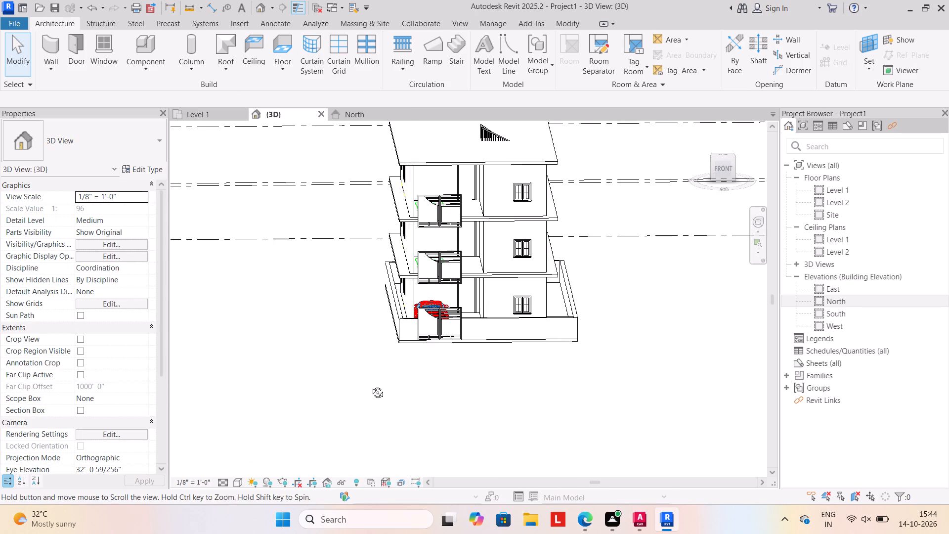
pyautogui.moveTo(370, 385); pyautogui.dragTo(378, 382, button='middle')
pyautogui.click(397, 254)
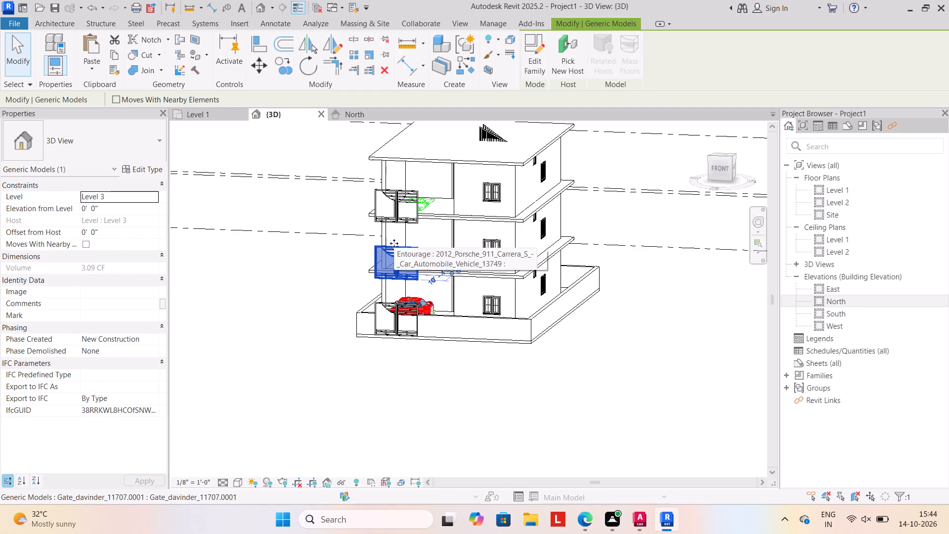
pyautogui.press('Delete')
pyautogui.click(401, 199)
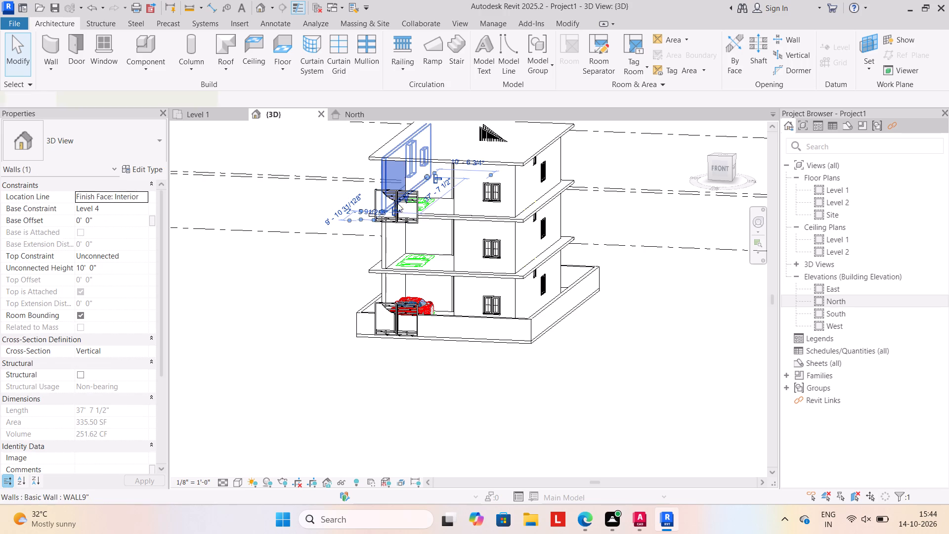
pyautogui.press('Escape')
pyautogui.click(396, 213)
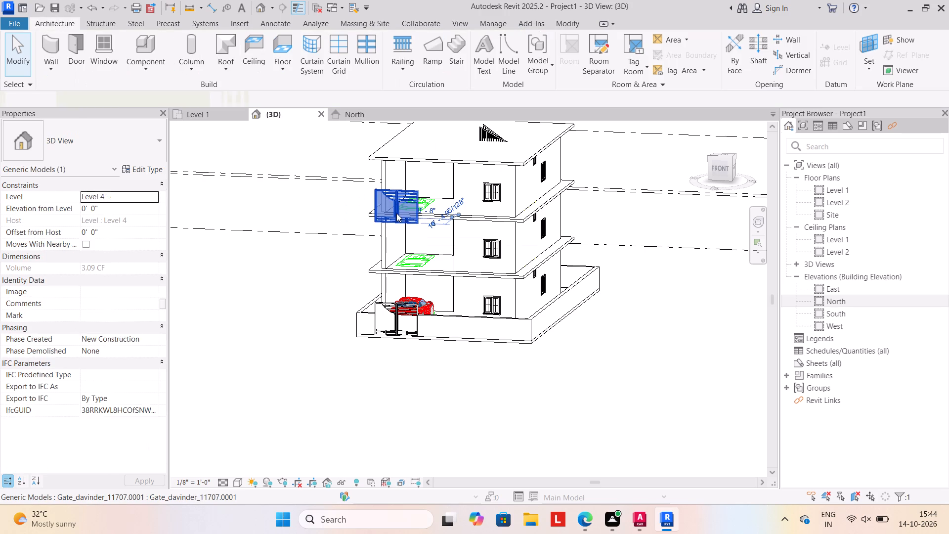
pyautogui.press('Delete')
pyautogui.scroll(-1, 388, 293)
pyautogui.moveTo(389, 300); pyautogui.dragTo(410, 300, button='middle')
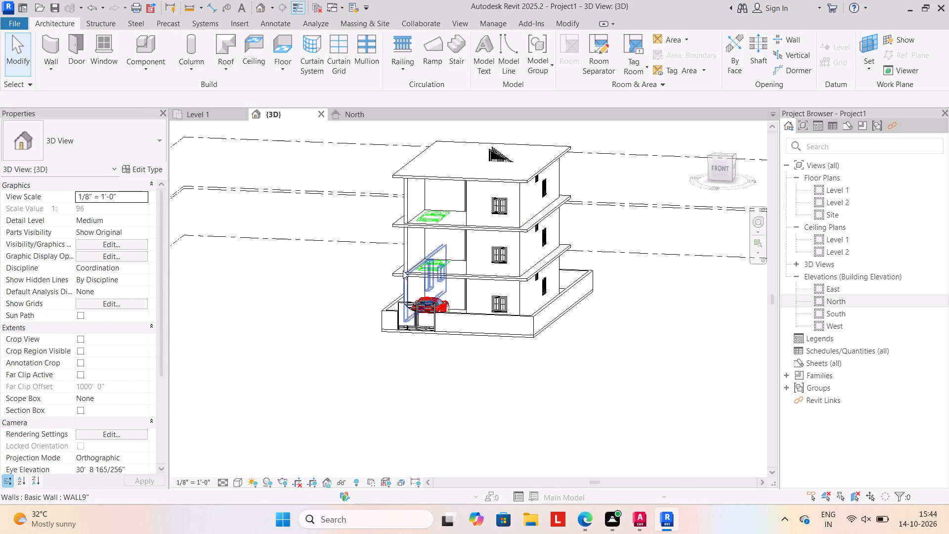
# In the 3D view, delete the copied SUMAFU15.dwg import symbols from Level 3 and Level 4.
pyautogui.click(425, 227)
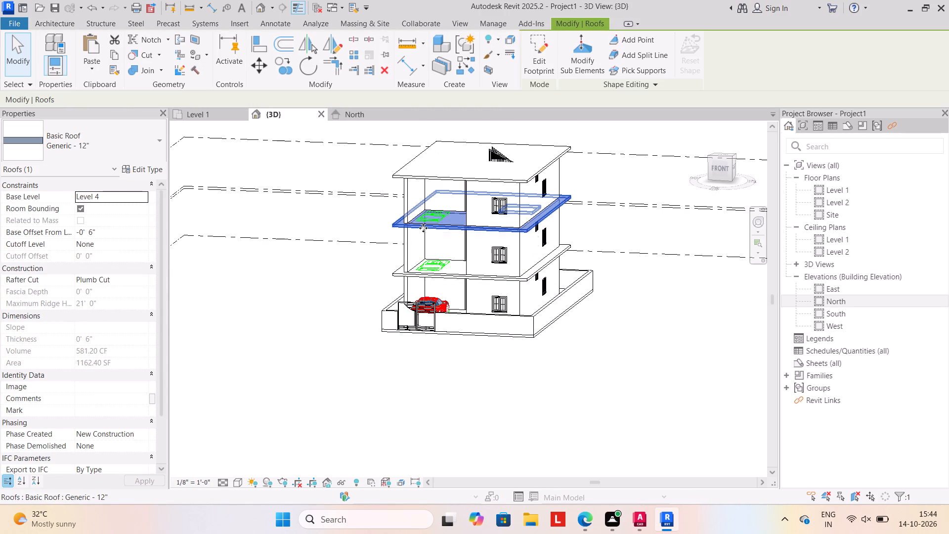
pyautogui.scroll(3, 388, 217)
pyautogui.press('Escape')
pyautogui.scroll(8, 427, 197)
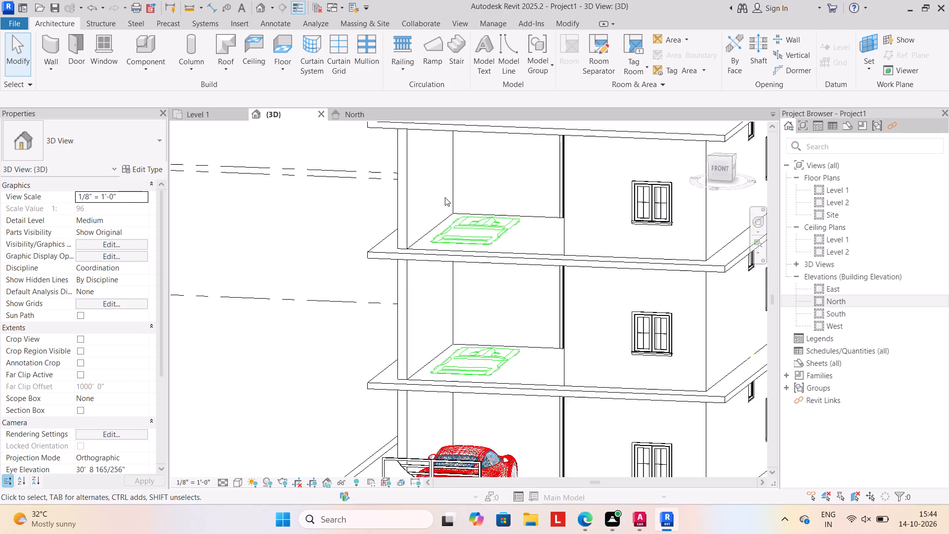
pyautogui.click(482, 271)
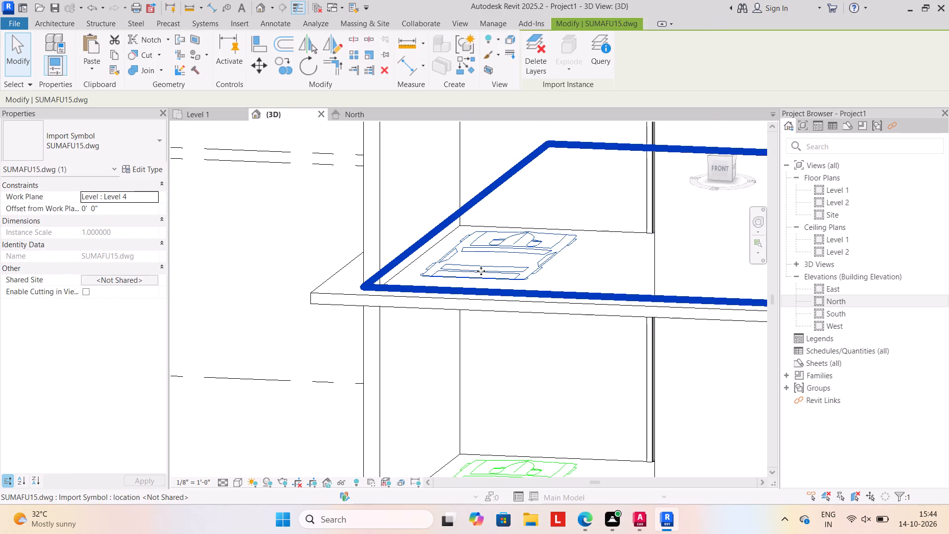
pyautogui.press('Delete')
pyautogui.scroll(-1, 487, 334)
pyautogui.moveTo(488, 332); pyautogui.dragTo(504, 224, button='middle')
pyautogui.click(504, 367)
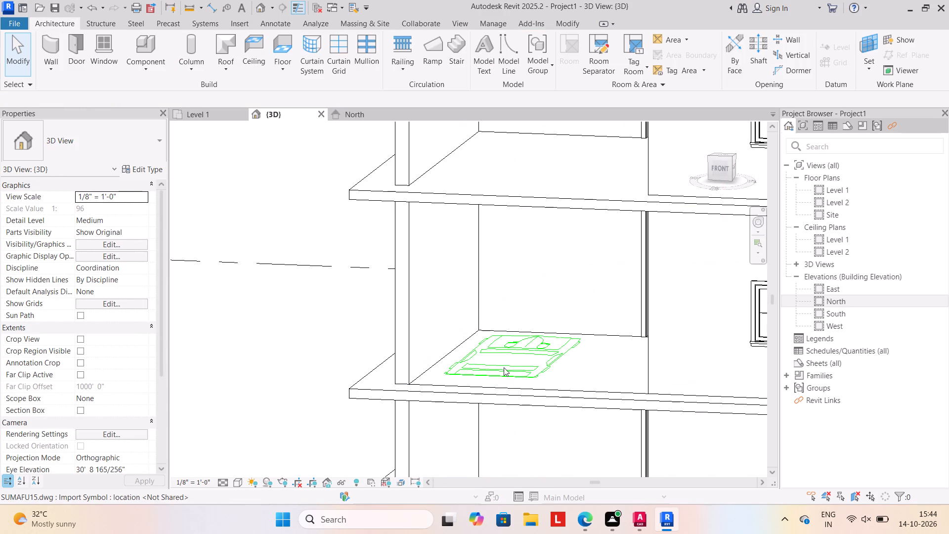
pyautogui.press('Delete')
pyautogui.scroll(-7, 512, 385)
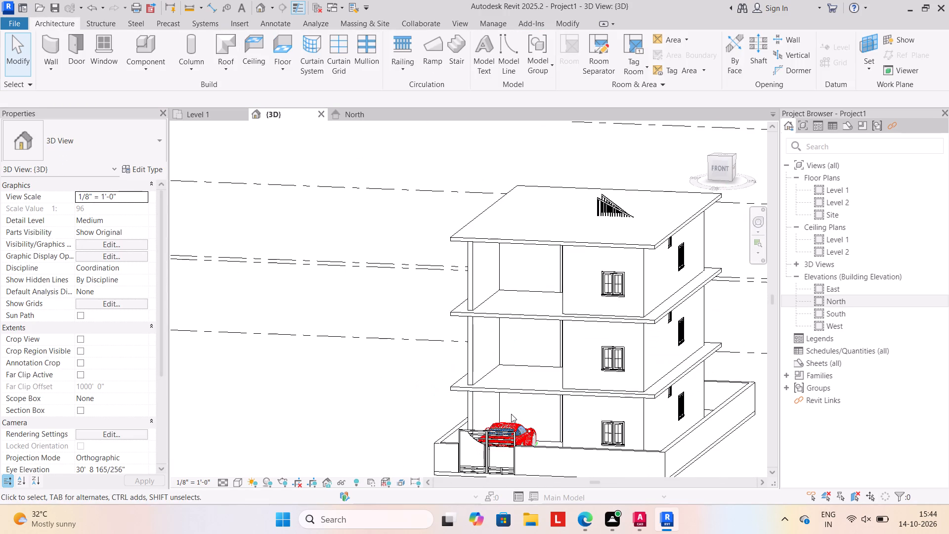
# In the Level 1 plan, nudge the car about 2' 3" deeper into the entry parking, clear of the front edge.
pyautogui.keyDown('shift'); pyautogui.moveTo(505, 425); pyautogui.dragTo(522, 372, button='middle'); pyautogui.keyUp('shift')
pyautogui.keyDown('shift'); pyautogui.moveTo(534, 437); pyautogui.dragTo(538, 497, button='middle'); pyautogui.keyUp('shift')
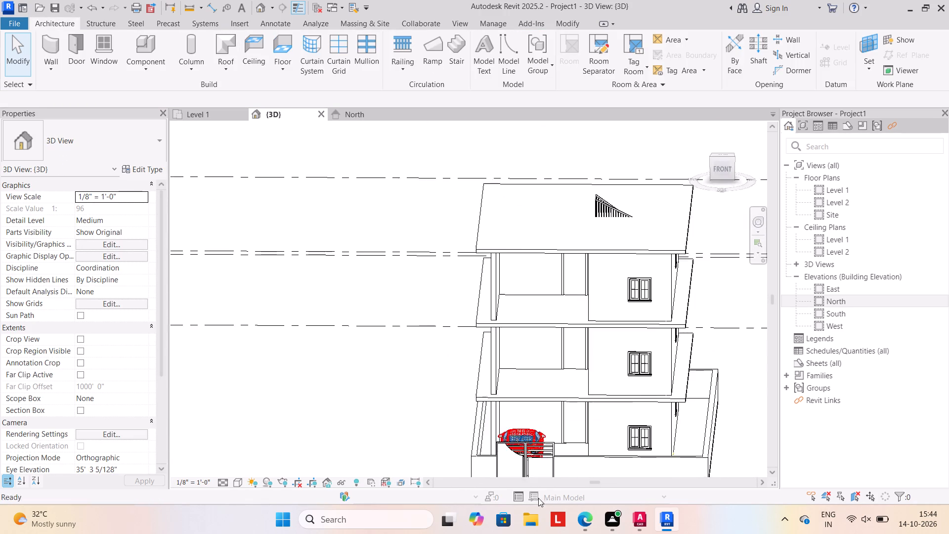
pyautogui.scroll(1, 522, 440)
pyautogui.click(199, 117)
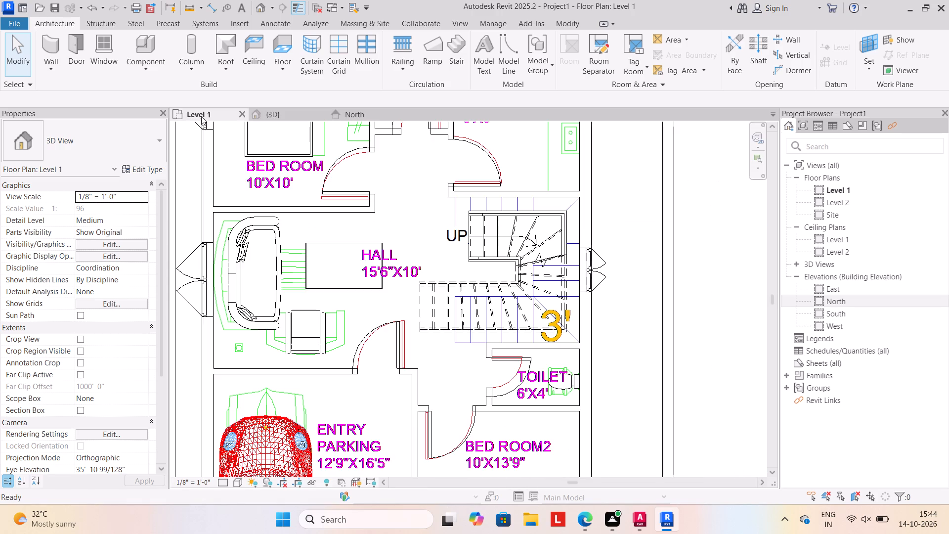
pyautogui.scroll(-3, 328, 319)
pyautogui.moveTo(328, 323); pyautogui.dragTo(397, 187, button='middle')
pyautogui.scroll(-2, 392, 319)
pyautogui.scroll(3, 384, 389)
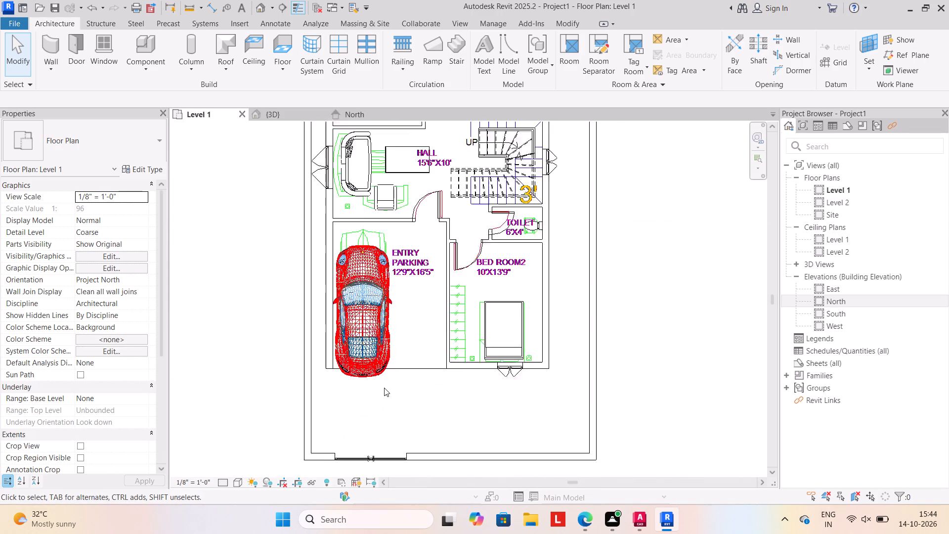
pyautogui.click(354, 307)
pyautogui.press('Up')
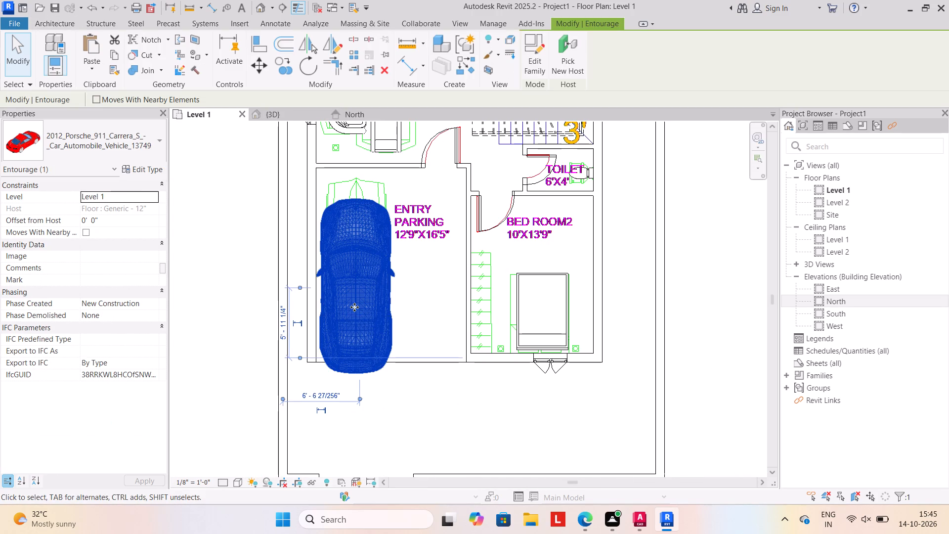
pyautogui.press('Up')
pyautogui.press('Up')
pyautogui.press('Up')
pyautogui.press('Up')
pyautogui.press('Up')
pyautogui.press('Up')
pyautogui.press('Up')
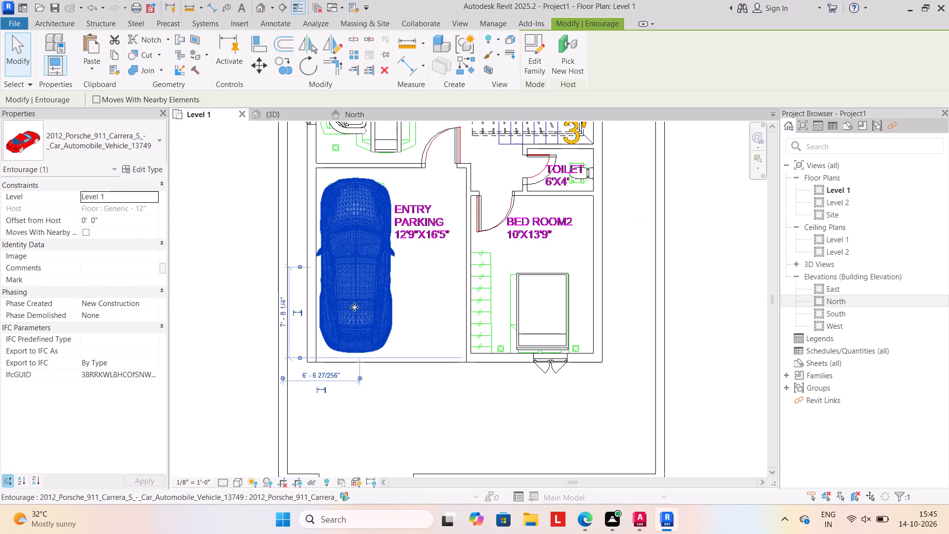
pyautogui.press('Up')
pyautogui.scroll(1, 381, 307)
pyautogui.click(400, 430)
pyautogui.scroll(3, 426, 391)
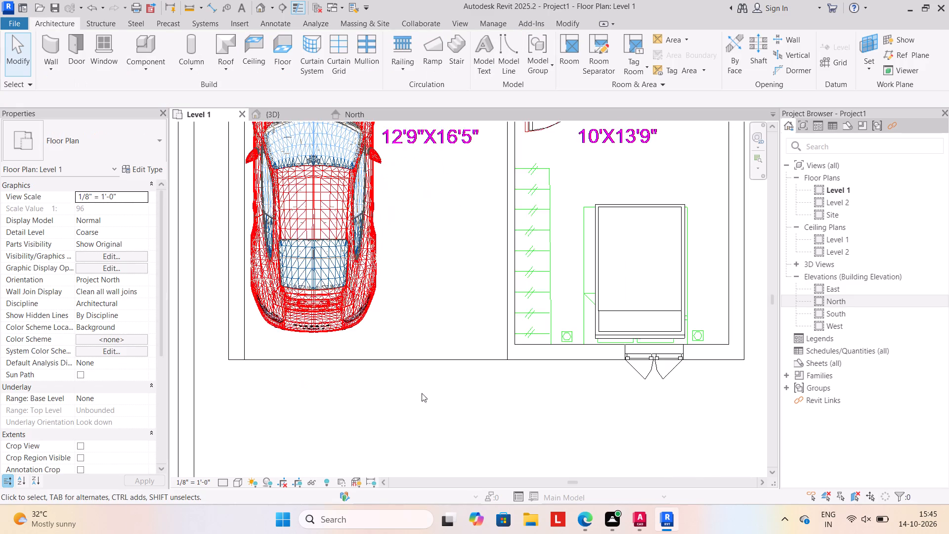
# Draw a straight WALL9" wall, 10' high, across the open front of the entry parking on Level 1.
pyautogui.moveTo(390, 403); pyautogui.dragTo(480, 377, button='middle')
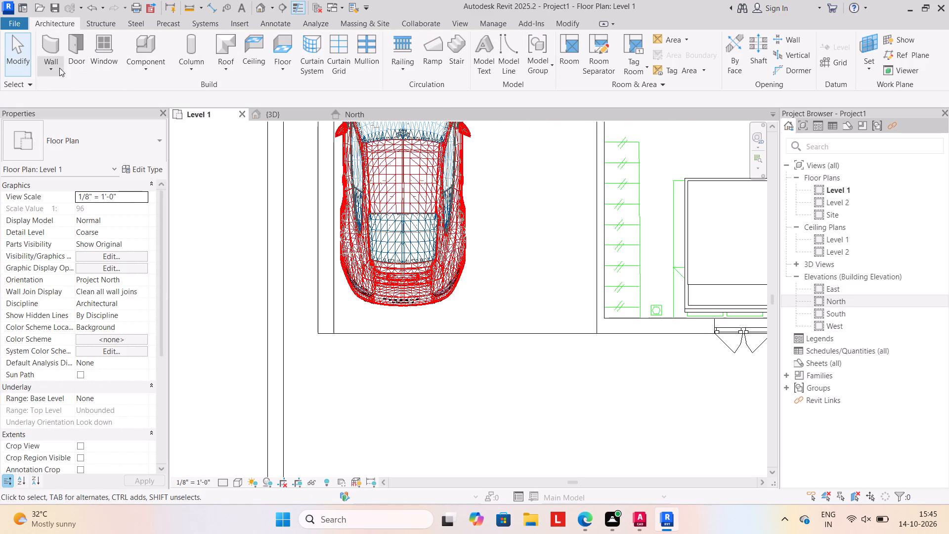
pyautogui.click(49, 73)
pyautogui.click(66, 89)
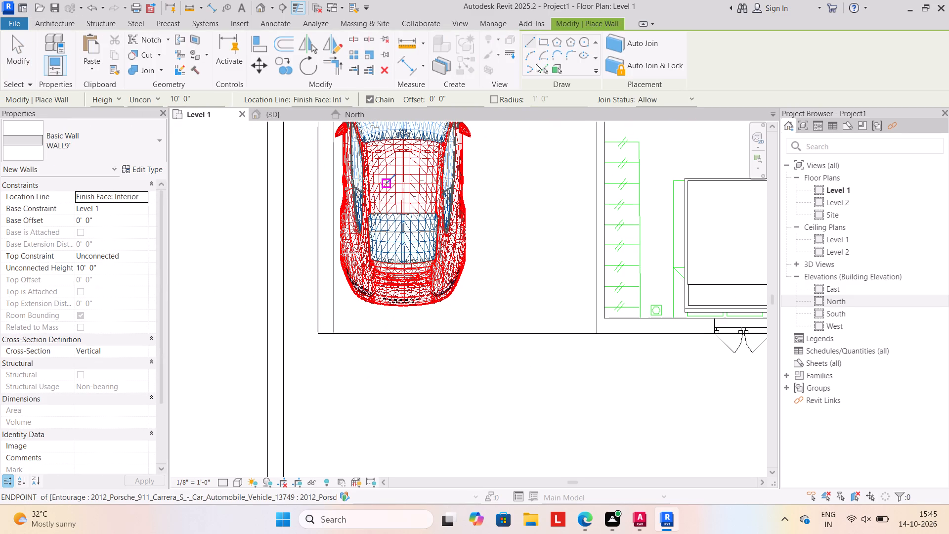
pyautogui.click(543, 37)
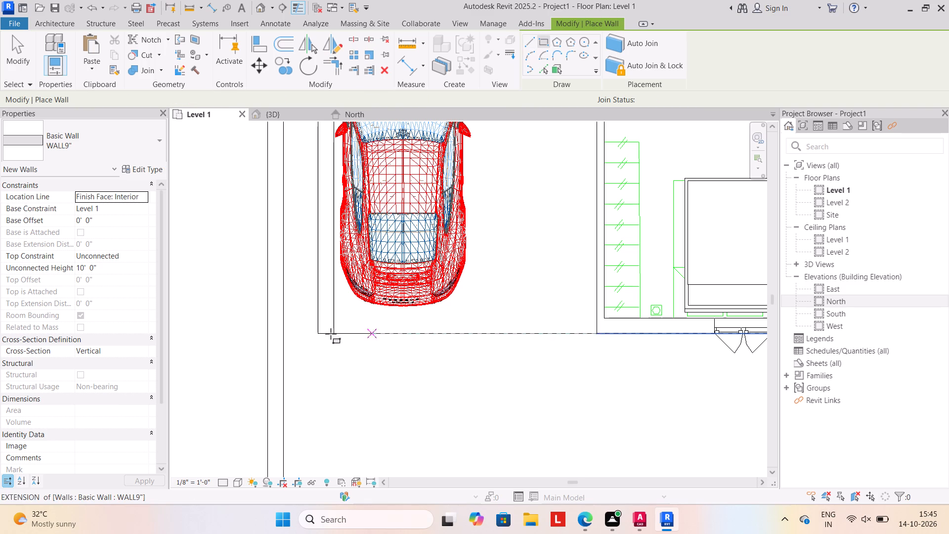
pyautogui.moveTo(318, 333); pyautogui.dragTo(345, 330)
pyautogui.press('Escape')
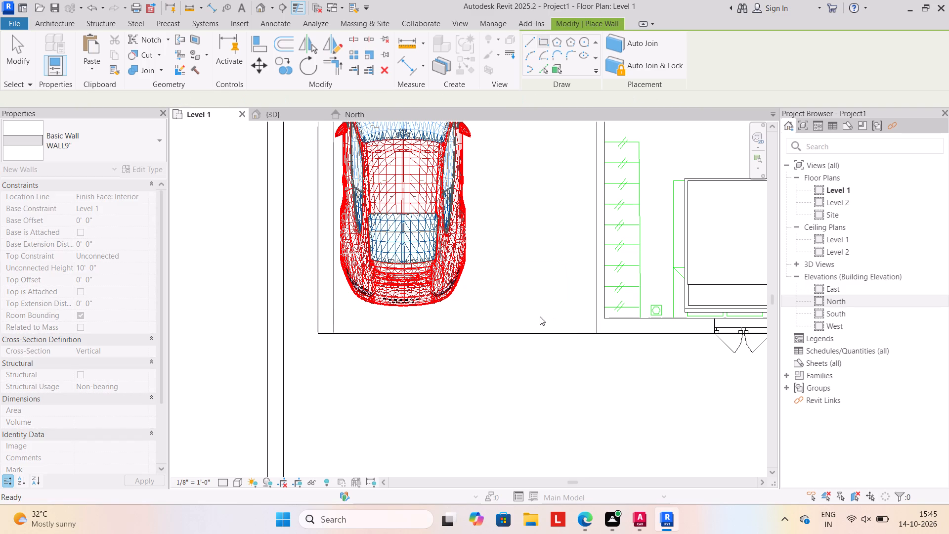
pyautogui.click(526, 40)
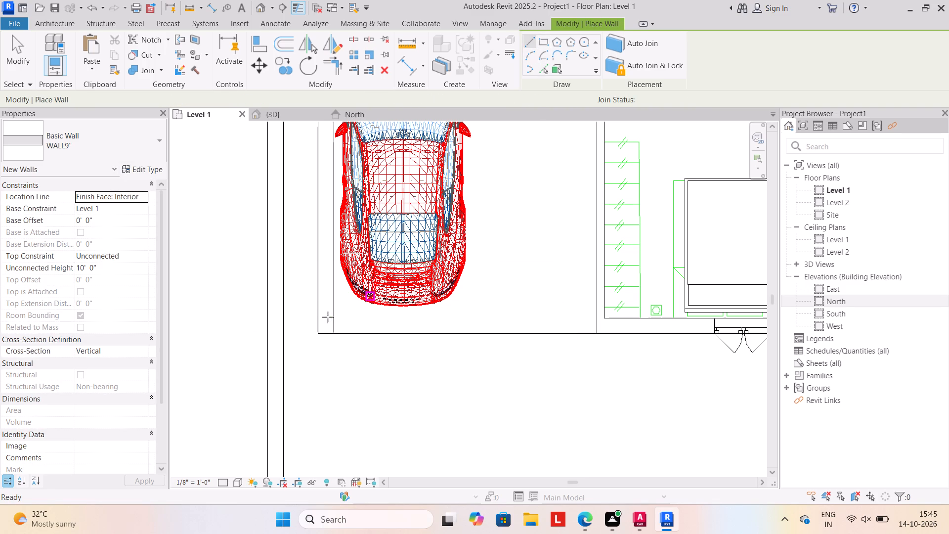
pyautogui.moveTo(319, 330); pyautogui.dragTo(333, 330)
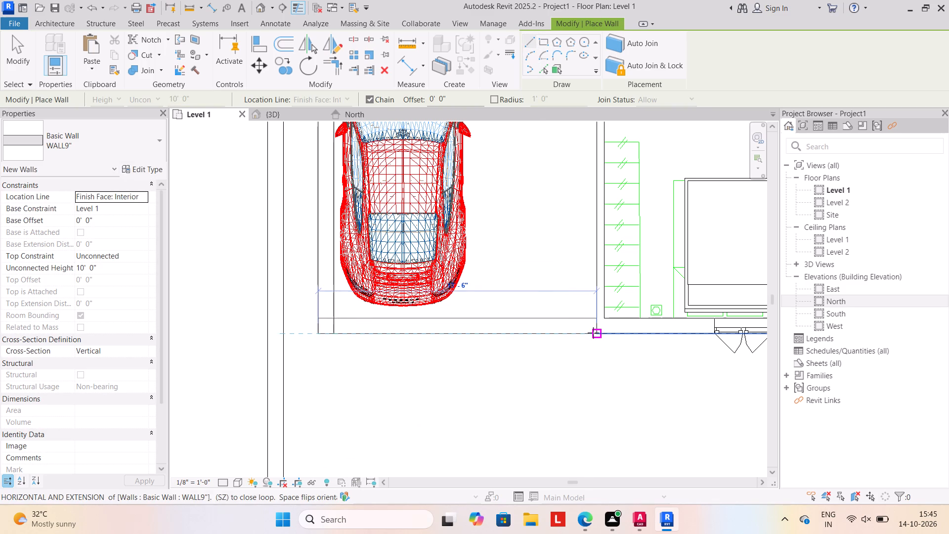
pyautogui.click(594, 333)
pyautogui.press('Escape')
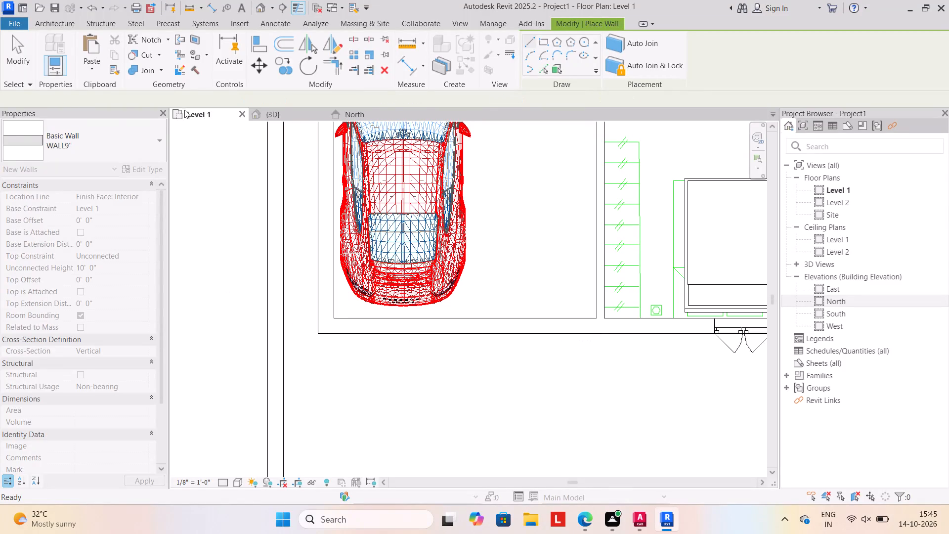
# In the 3D view, copy the parking's front wall and paste it aligned to Level 3 and Level 4.
pyautogui.click(284, 116)
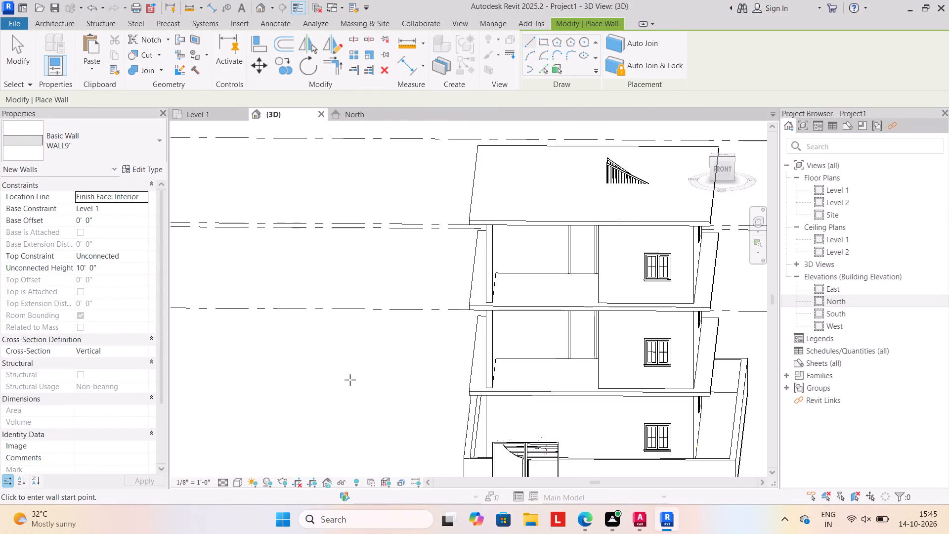
pyautogui.scroll(-3, 340, 389)
pyautogui.press('Escape')
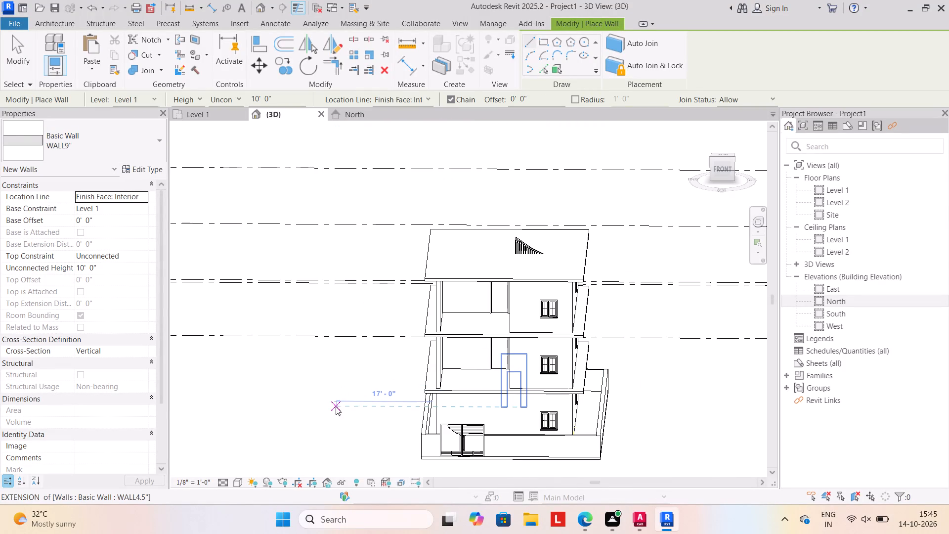
pyautogui.keyDown('shift'); pyautogui.moveTo(458, 485); pyautogui.dragTo(453, 515, button='middle'); pyautogui.keyUp('shift')
pyautogui.keyDown('shift'); pyautogui.moveTo(484, 441); pyautogui.dragTo(486, 464, button='middle'); pyautogui.keyUp('shift')
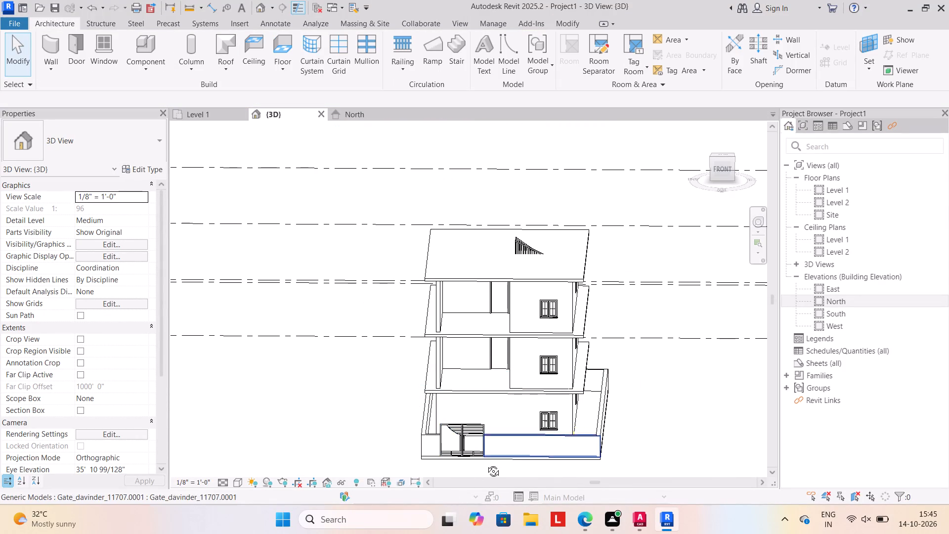
pyautogui.keyDown('shift'); pyautogui.moveTo(486, 464); pyautogui.dragTo(486, 476, button='middle'); pyautogui.keyUp('shift')
pyautogui.moveTo(493, 458); pyautogui.dragTo(513, 383, button='middle')
pyautogui.scroll(3, 514, 383)
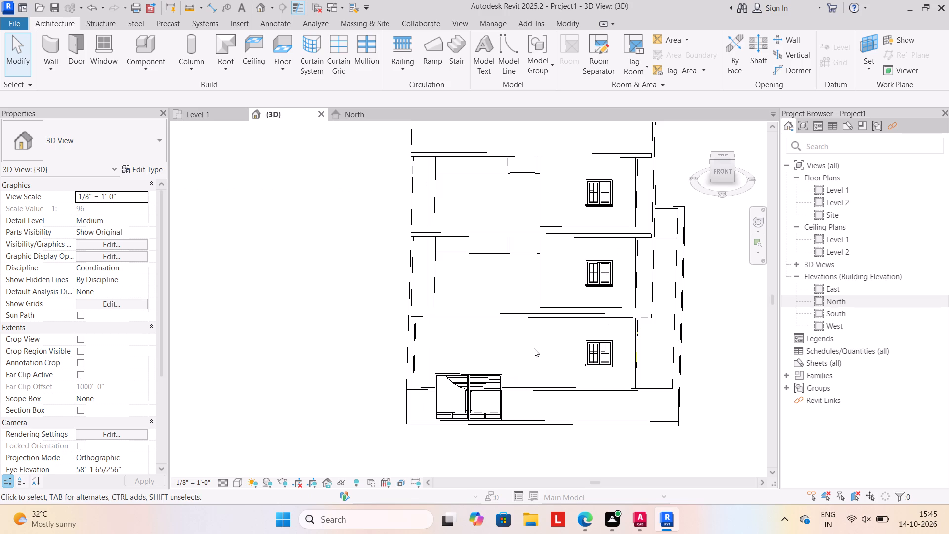
pyautogui.click(535, 342)
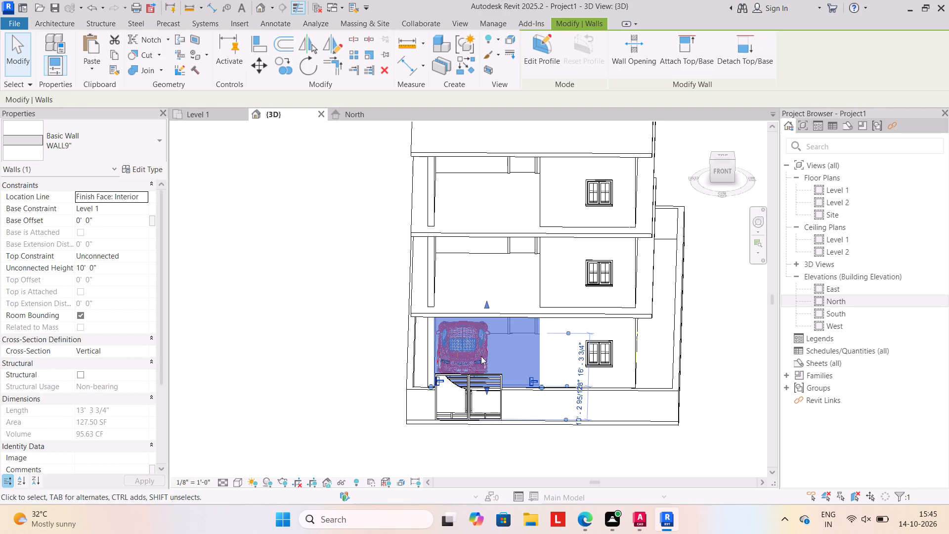
pyautogui.click(116, 56)
pyautogui.click(89, 68)
pyautogui.click(110, 110)
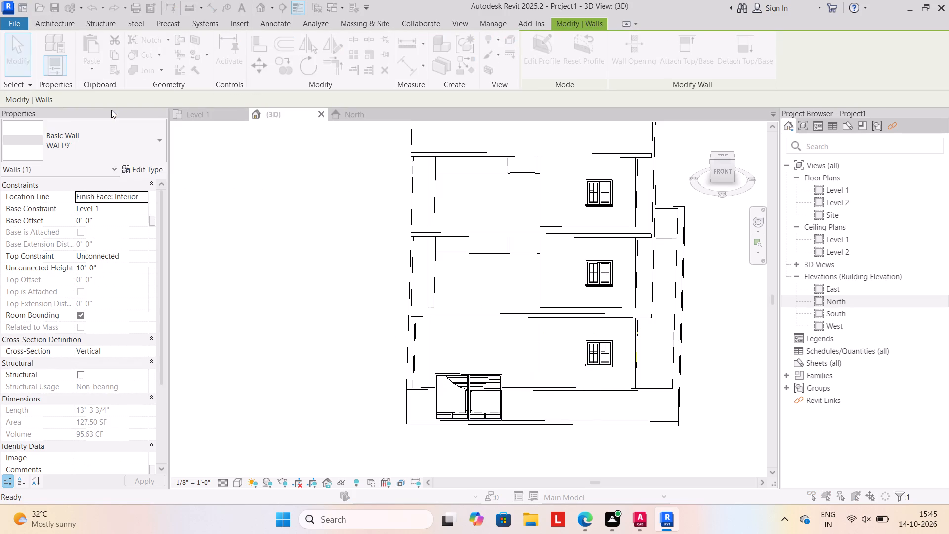
pyautogui.click(299, 193)
pyautogui.keyDown('ctrl'); pyautogui.click(300, 202); pyautogui.keyUp('ctrl')
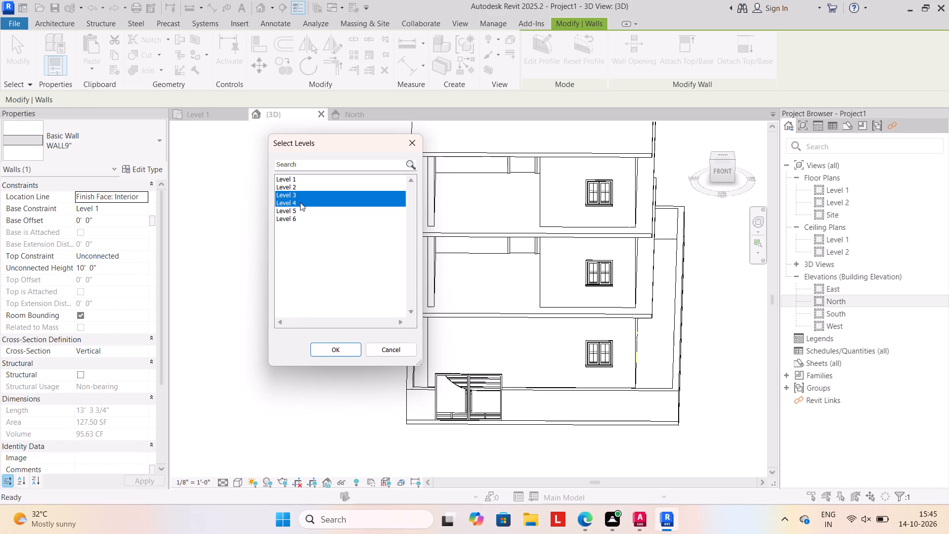
pyautogui.click(340, 347)
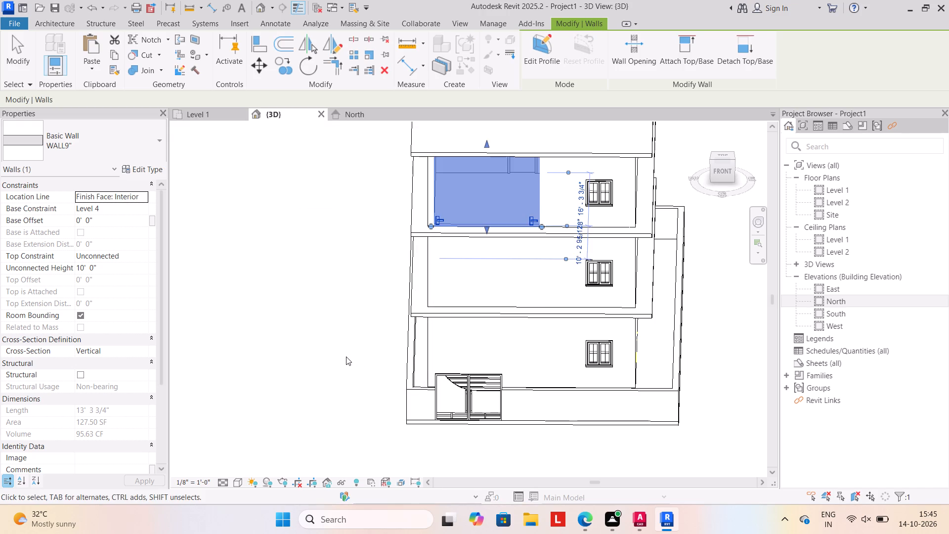
pyautogui.press('Escape')
# Delete the Level 1 front wall across the entry parking, keeping its copies on the upper storeys.
pyautogui.click(433, 355)
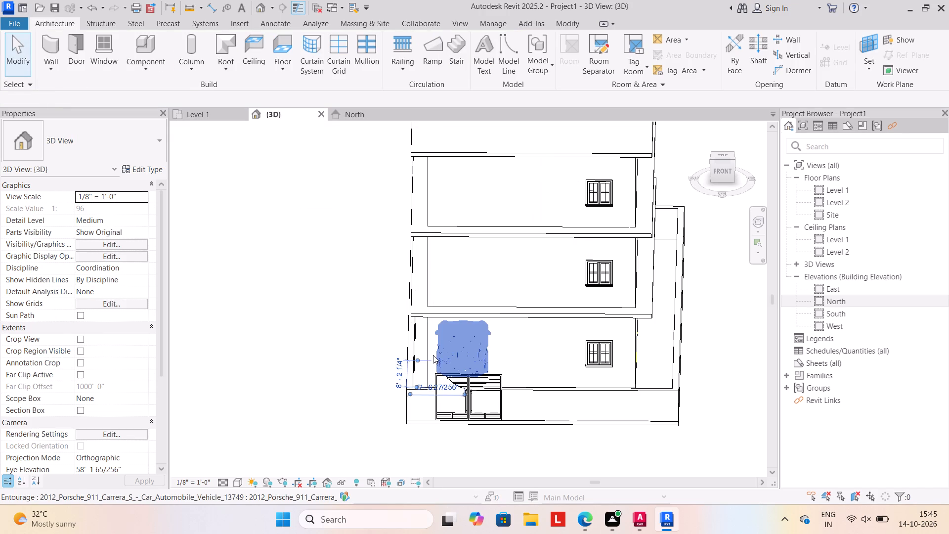
pyautogui.press('Escape')
pyautogui.keyDown('shift'); pyautogui.moveTo(475, 415); pyautogui.dragTo(471, 437, button='middle'); pyautogui.keyUp('shift')
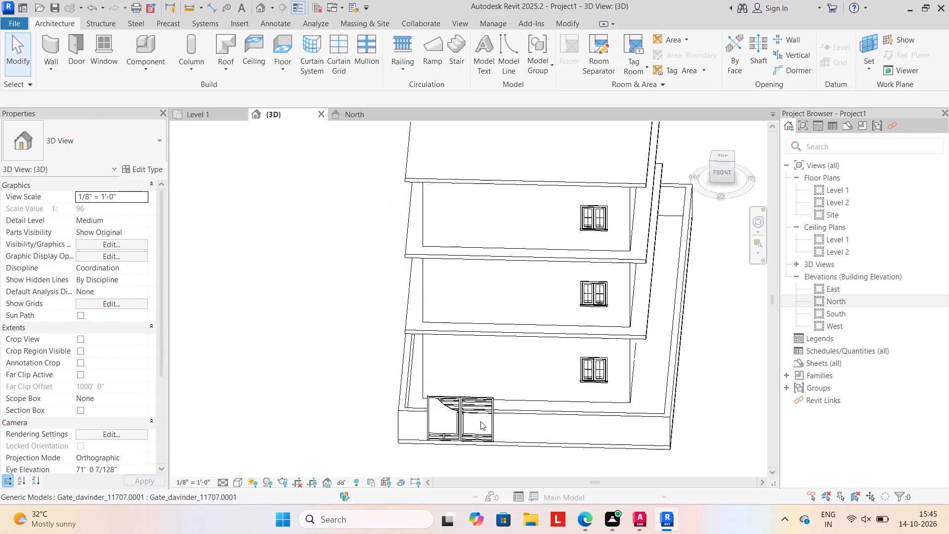
pyautogui.click(504, 397)
pyautogui.press('Delete')
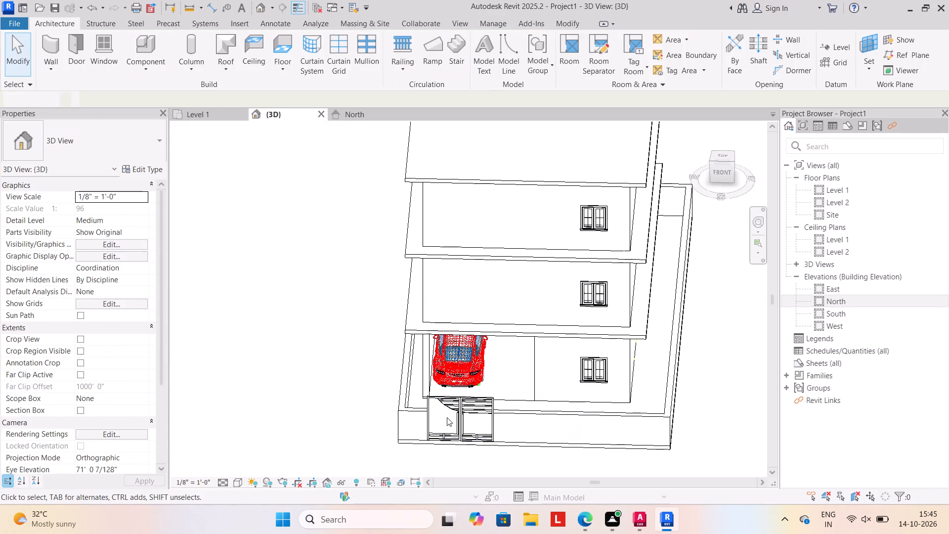
# Examine the building from the front and sides, checking the parking opening and the closed fronts above it.
pyautogui.scroll(-1, 448, 425)
pyautogui.keyDown('shift'); pyautogui.moveTo(446, 455); pyautogui.dragTo(450, 415, button='middle'); pyautogui.keyUp('shift')
pyautogui.moveTo(446, 442); pyautogui.dragTo(451, 409, button='middle')
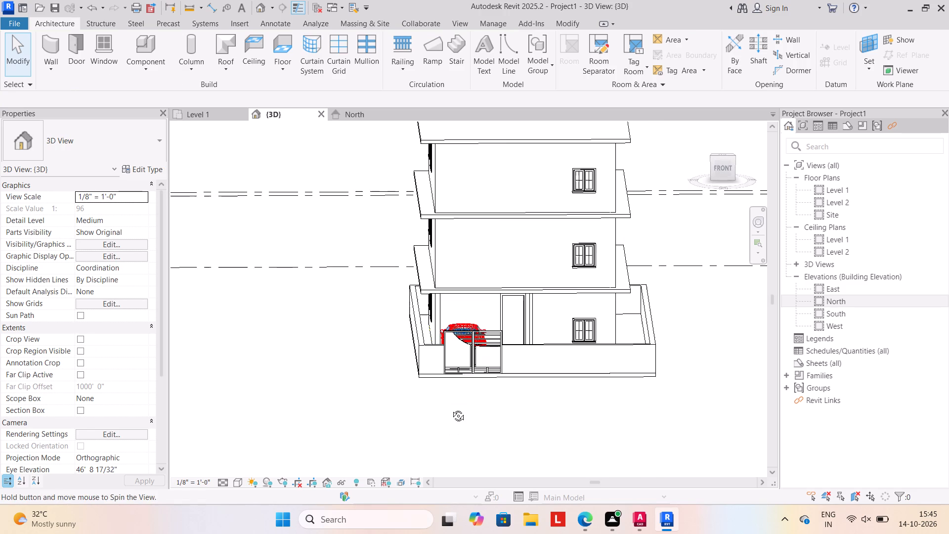
pyautogui.keyDown('shift'); pyautogui.moveTo(463, 427); pyautogui.dragTo(311, 482, button='middle'); pyautogui.keyUp('shift')
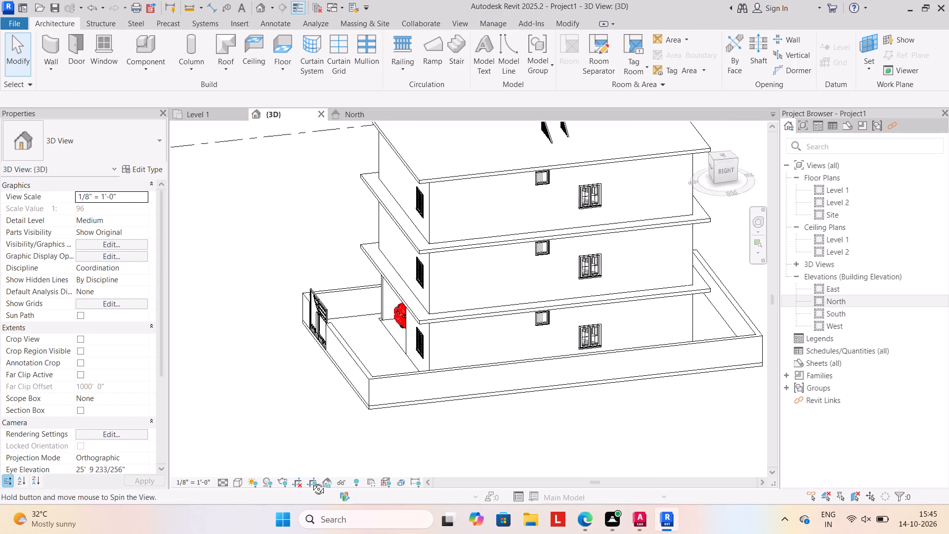
pyautogui.keyDown('shift'); pyautogui.moveTo(311, 482); pyautogui.dragTo(311, 480, button='middle'); pyautogui.keyUp('shift')
pyautogui.keyDown('shift'); pyautogui.moveTo(365, 370); pyautogui.dragTo(547, 367, button='middle'); pyautogui.keyUp('shift')
pyautogui.scroll(-1, 547, 359)
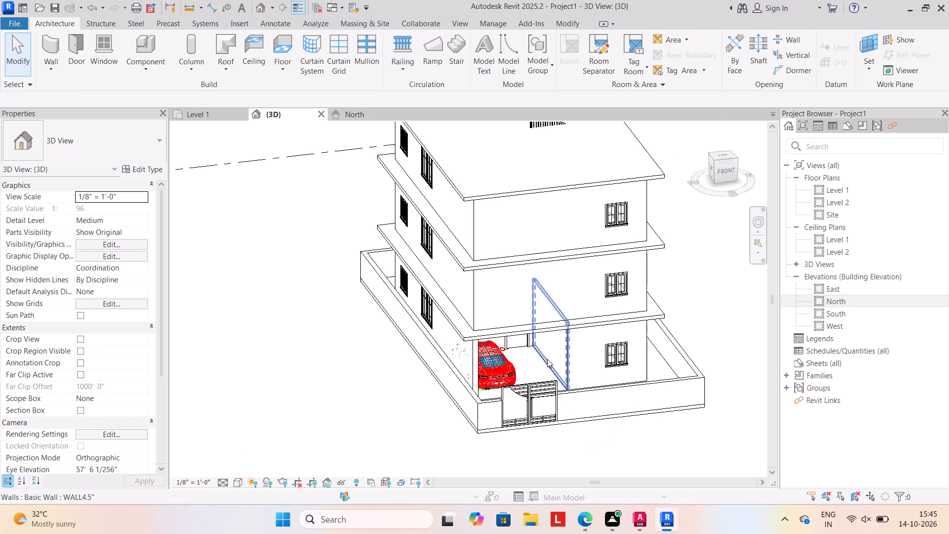
pyautogui.scroll(-2, 547, 359)
pyautogui.moveTo(543, 356); pyautogui.dragTo(513, 306, button='middle')
# Create a Handrail - Rectangular railing on Level 1 from a rectangular path offset 2' outside the house's outer walls, about 29' by 42'.
pyautogui.click(202, 110)
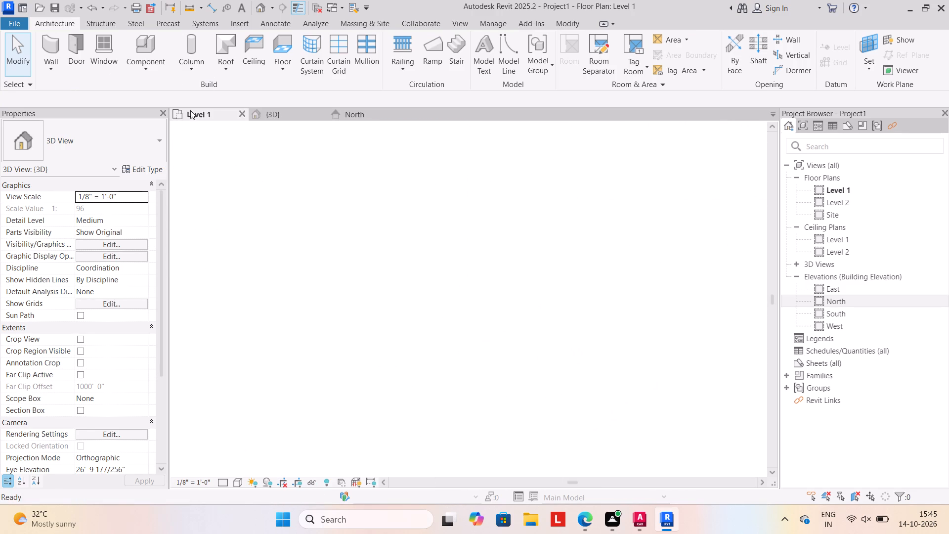
pyautogui.scroll(-13, 495, 284)
pyautogui.moveTo(492, 293); pyautogui.dragTo(488, 334, button='middle')
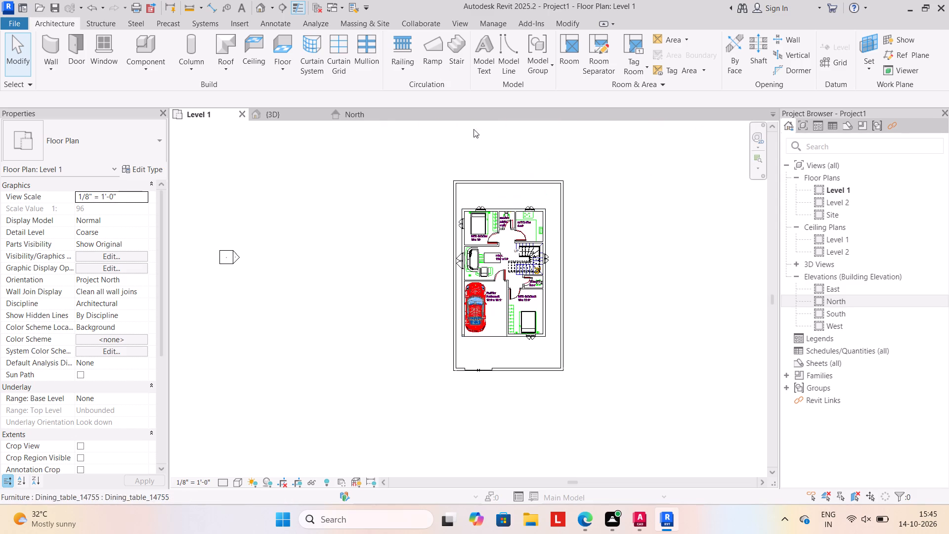
pyautogui.click(400, 73)
pyautogui.click(415, 84)
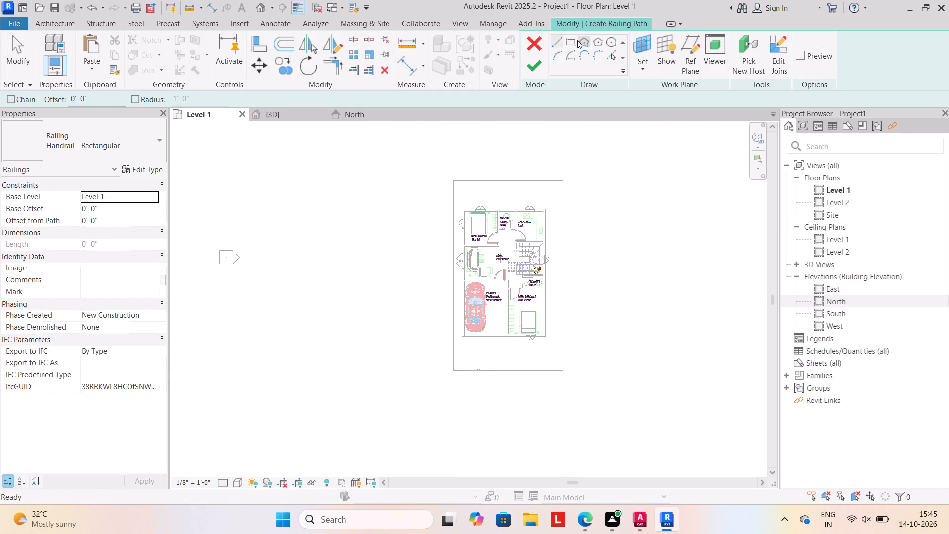
pyautogui.click(572, 40)
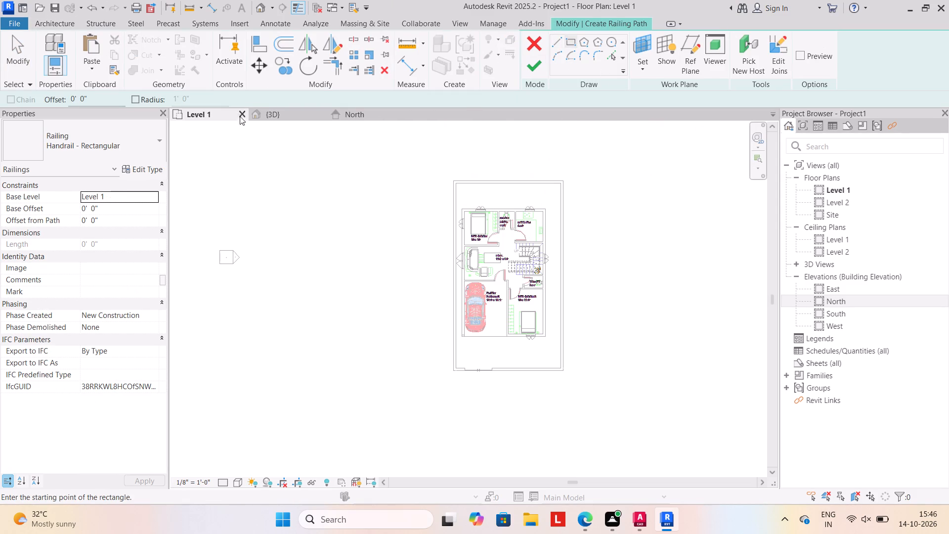
pyautogui.click(101, 92)
pyautogui.press('BackSpace')
pyautogui.press('BackSpace')
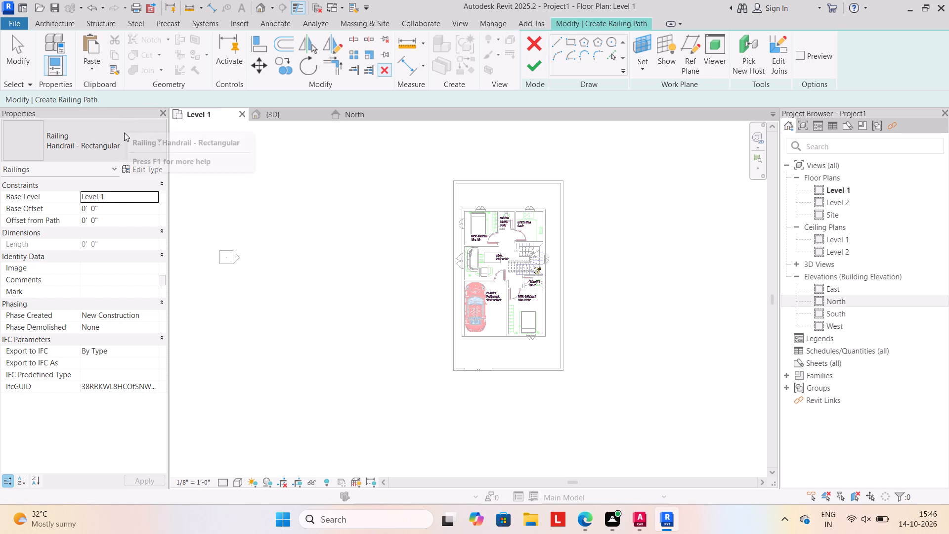
pyautogui.click(571, 37)
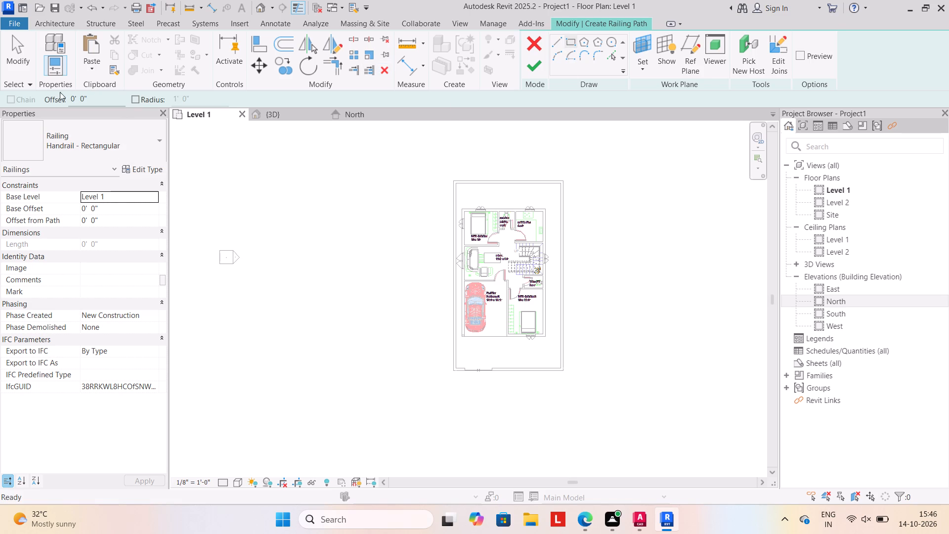
pyautogui.moveTo(93, 94); pyautogui.dragTo(98, 93)
pyautogui.press('BackSpace')
pyautogui.press('BackSpace')
pyautogui.press('BackSpace')
pyautogui.press('BackSpace')
pyautogui.press('BackSpace')
pyautogui.press('BackSpace')
pyautogui.press('BackSpace')
pyautogui.press('BackSpace')
pyautogui.press('BackSpace')
pyautogui.press('BackSpace')
pyautogui.write("2'")
pyautogui.press('Return')
pyautogui.scroll(3, 462, 214)
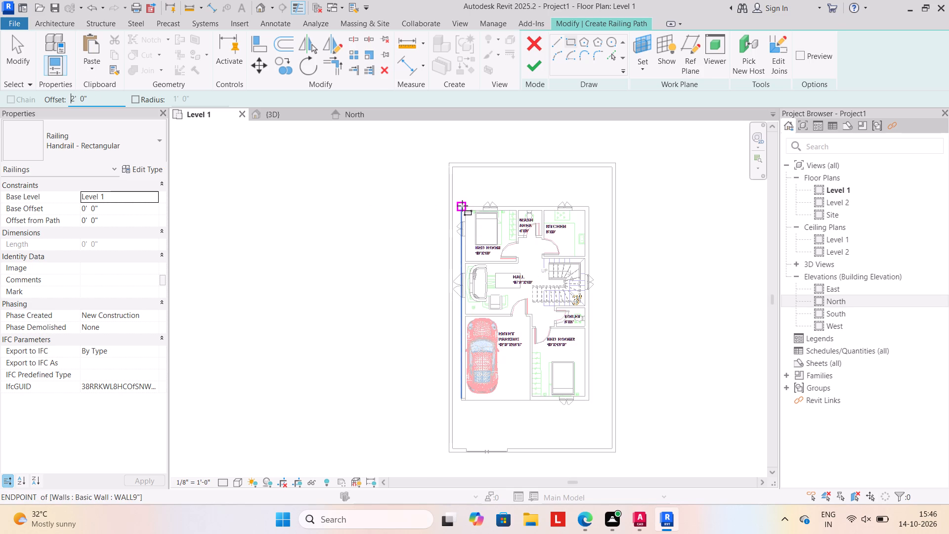
pyautogui.moveTo(462, 206); pyautogui.dragTo(470, 213)
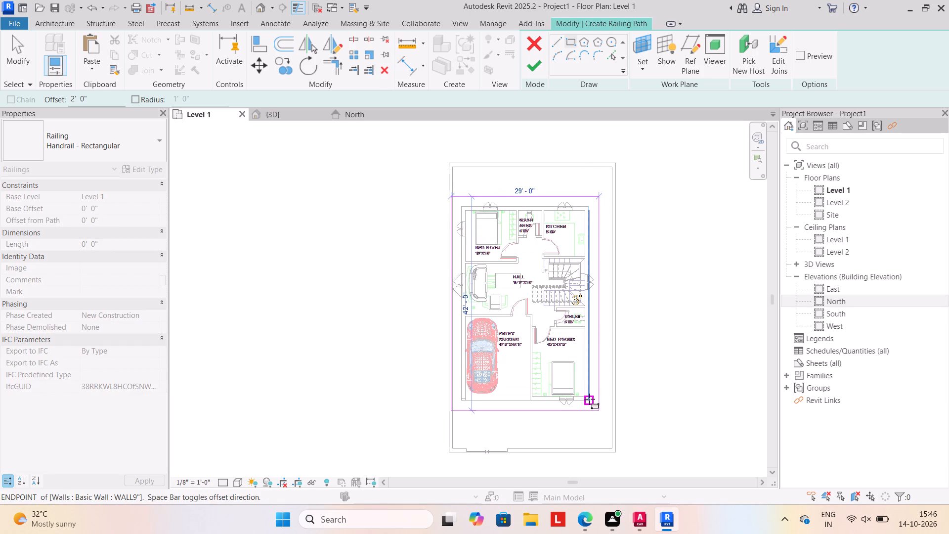
pyautogui.moveTo(589, 399); pyautogui.dragTo(595, 396)
pyautogui.click(289, 115)
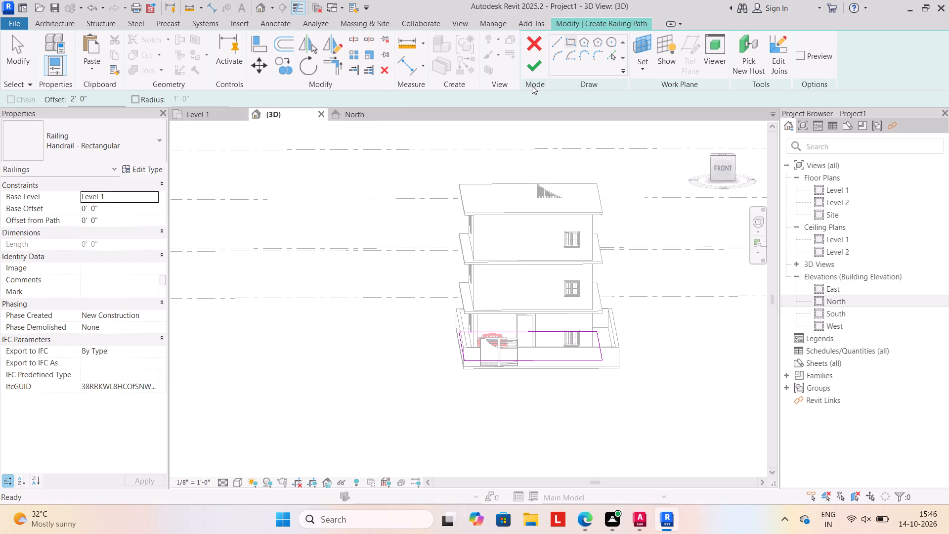
pyautogui.click(527, 63)
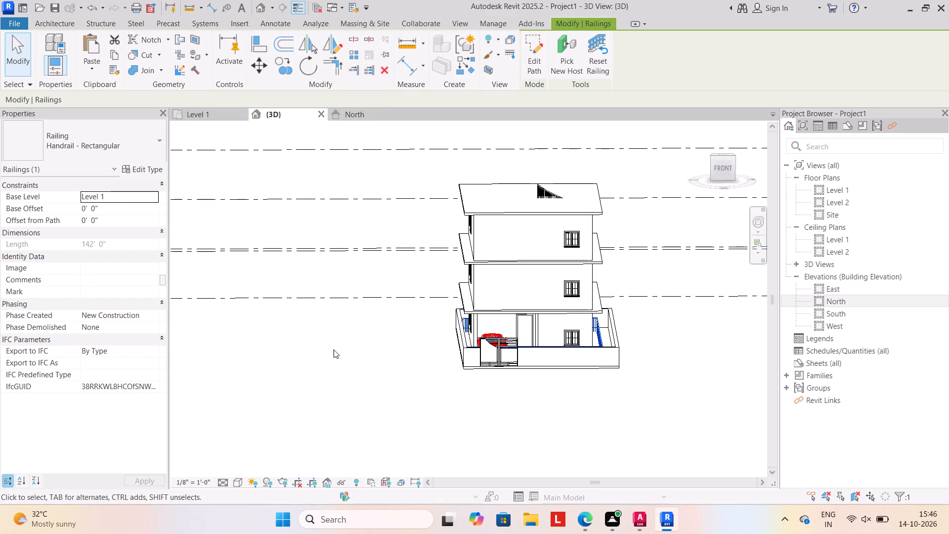
# In the 3D view, copy the new Level 1 railing and paste it aligned to Level 3, Level 4 and Level 5.
pyautogui.click(599, 336)
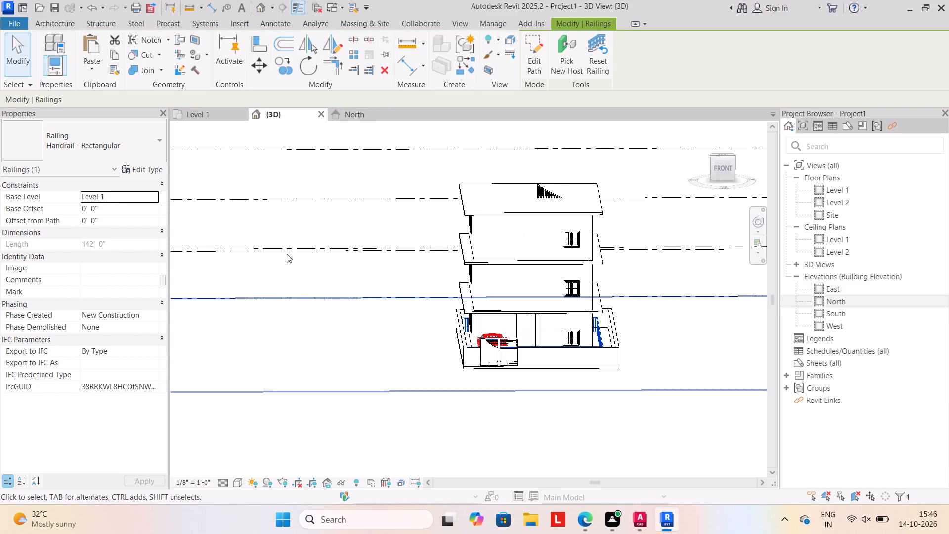
pyautogui.click(602, 332)
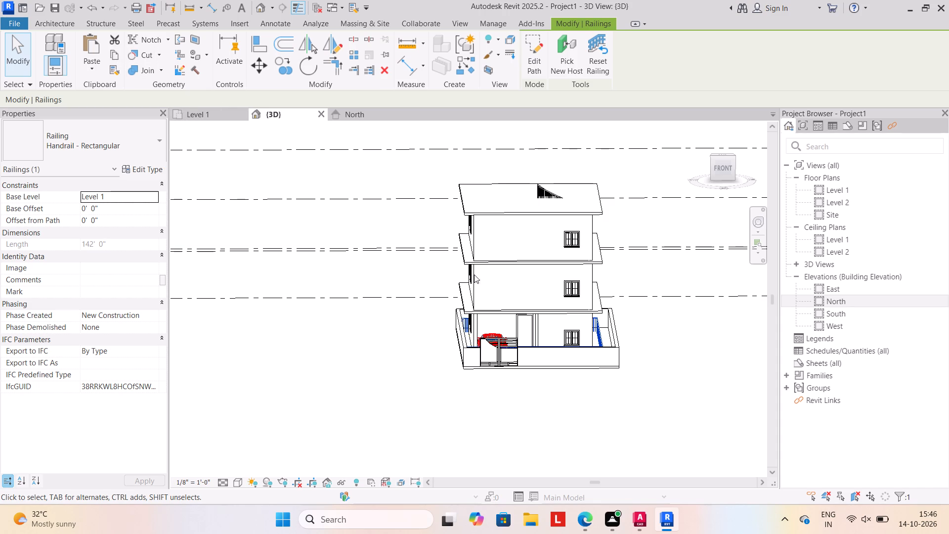
pyautogui.scroll(10, 559, 299)
pyautogui.click(598, 388)
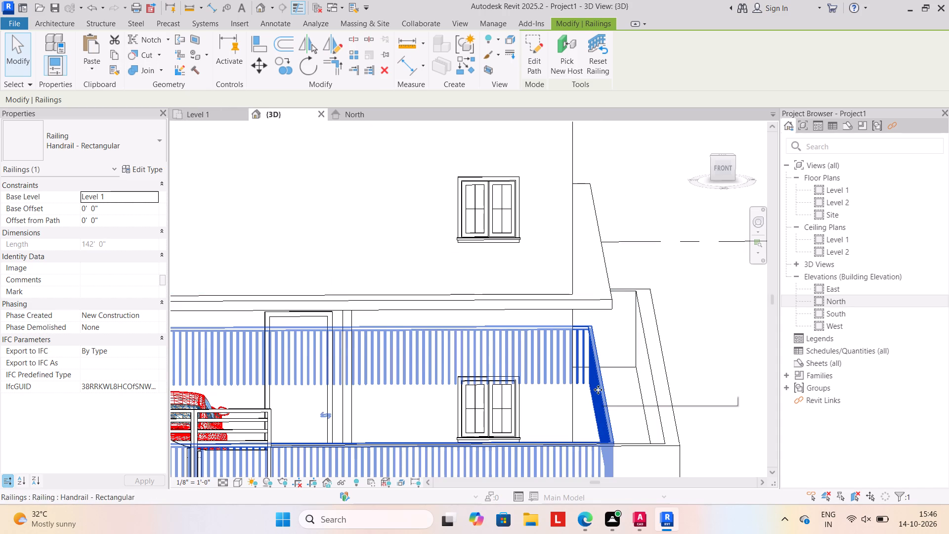
pyautogui.scroll(-5, 594, 395)
pyautogui.scroll(-5, 507, 381)
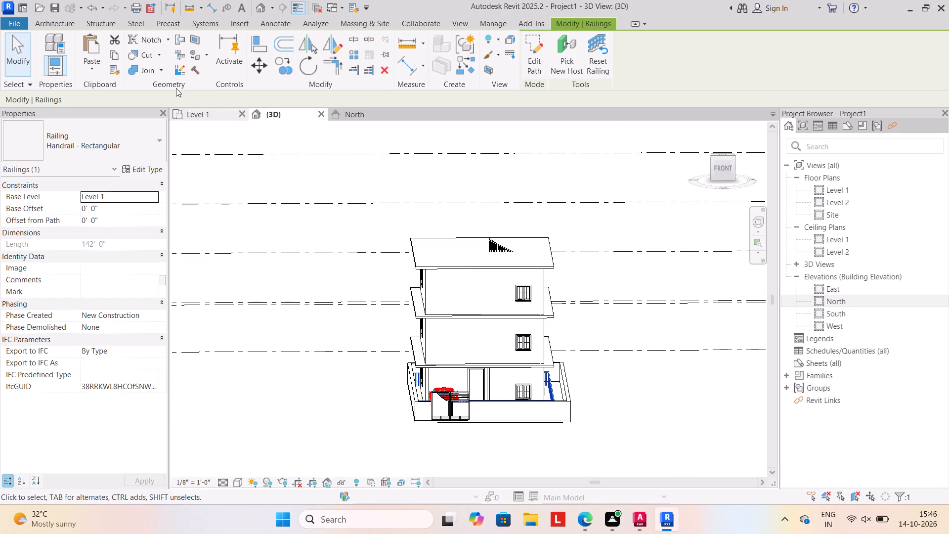
pyautogui.click(116, 55)
pyautogui.click(93, 68)
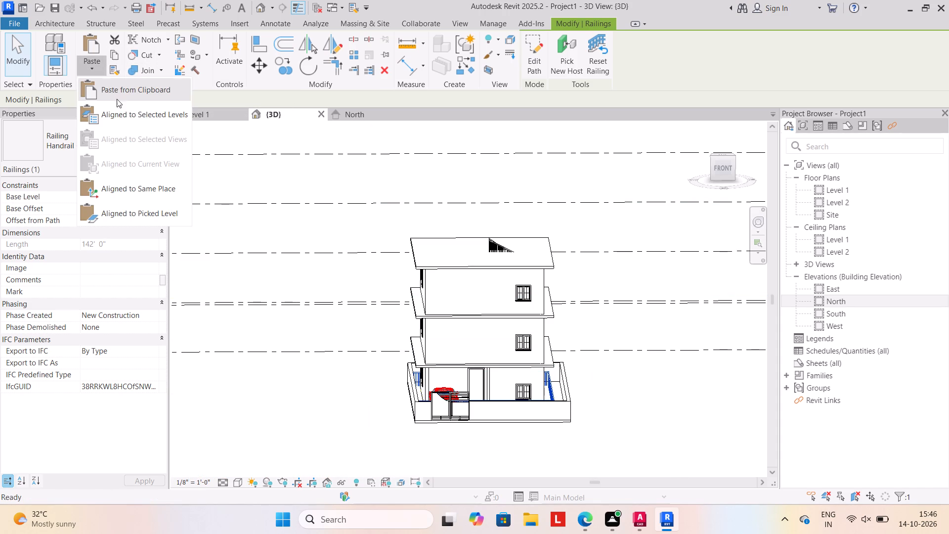
pyautogui.click(122, 110)
pyautogui.click(298, 204)
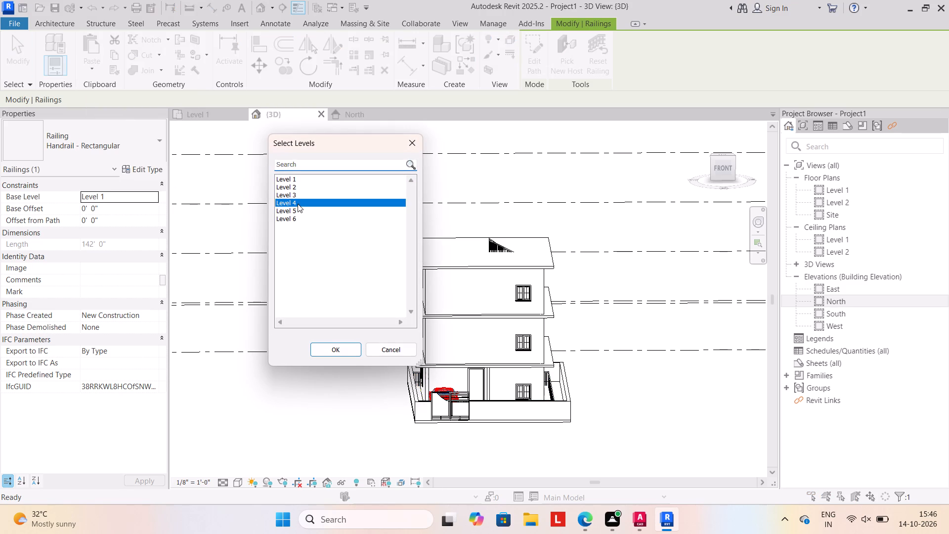
pyautogui.keyDown('ctrl'); pyautogui.click(310, 211); pyautogui.keyUp('ctrl')
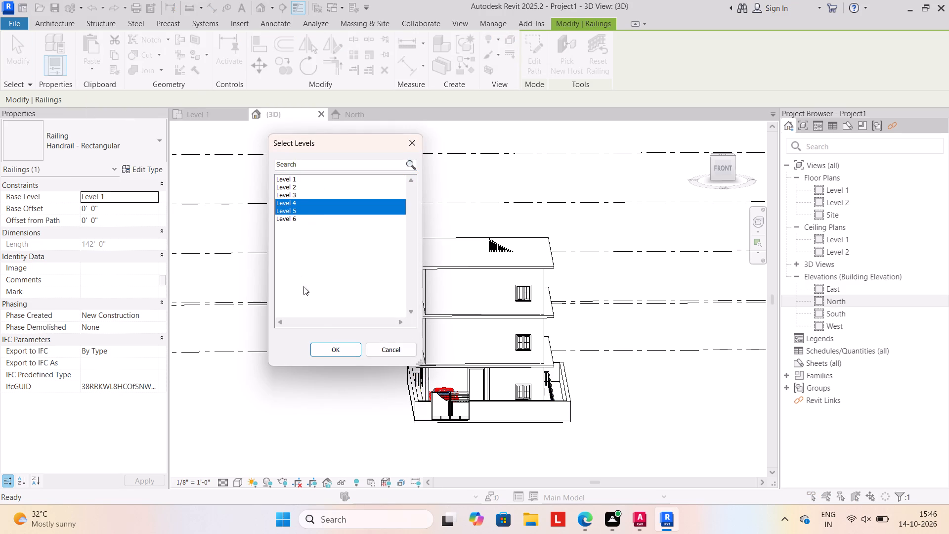
pyautogui.click(300, 209)
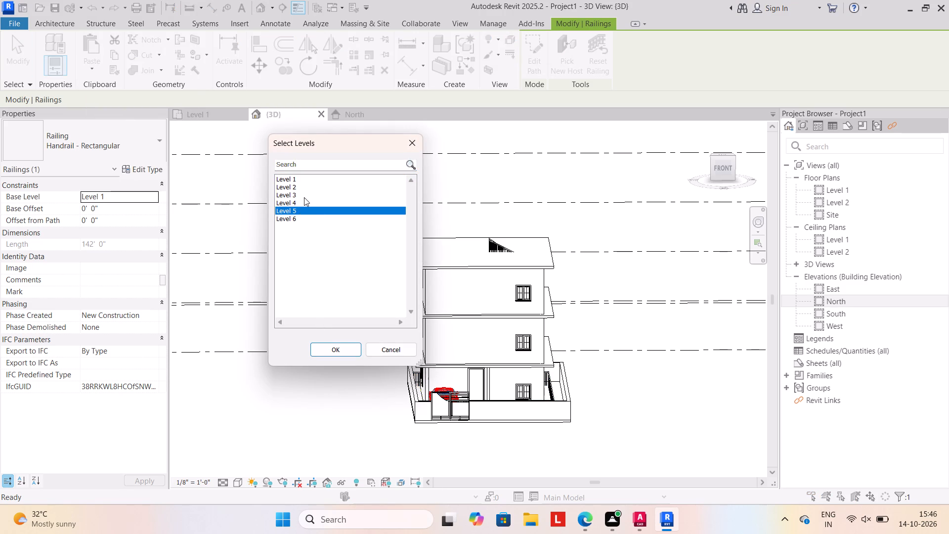
pyautogui.click(305, 193)
pyautogui.click(306, 201)
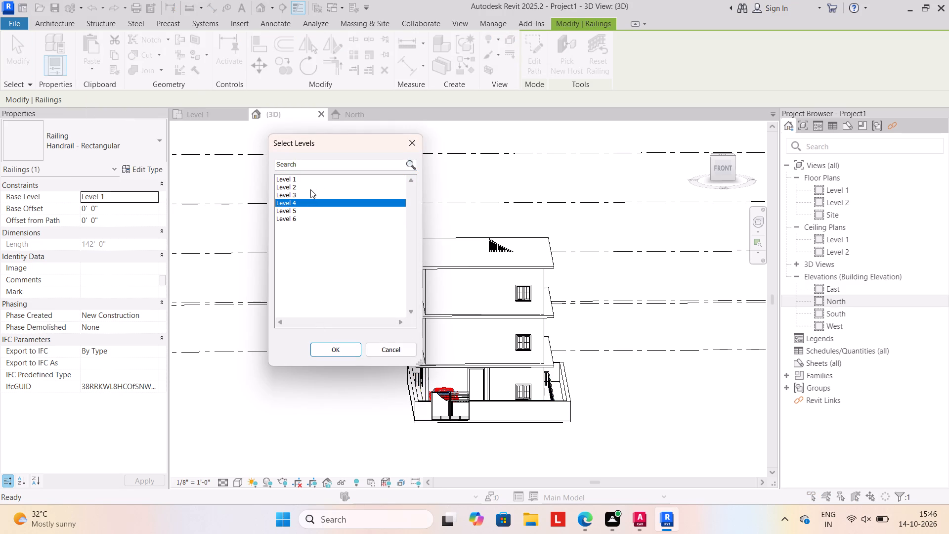
pyautogui.click(310, 189)
pyautogui.moveTo(310, 185); pyautogui.dragTo(311, 190)
pyautogui.click(308, 196)
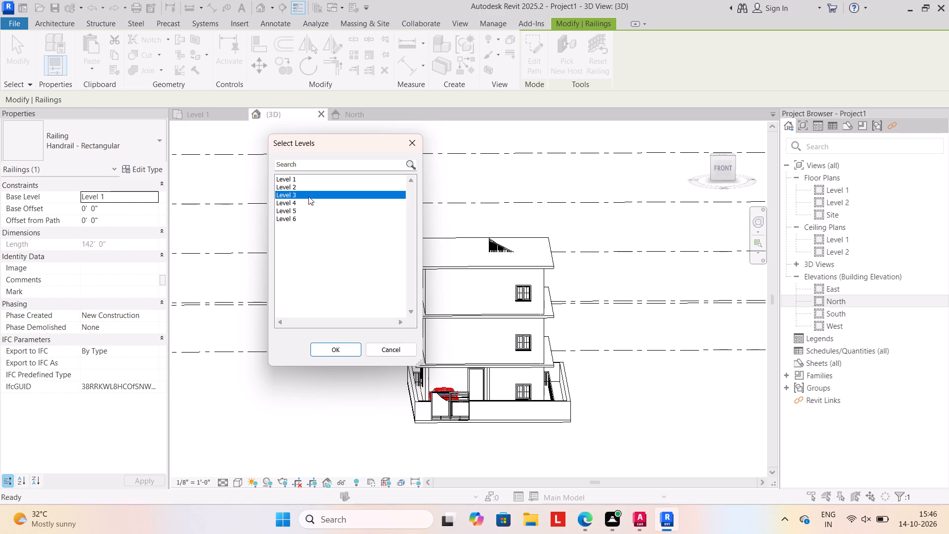
pyautogui.keyDown('ctrl'); pyautogui.click(303, 205); pyautogui.keyUp('ctrl')
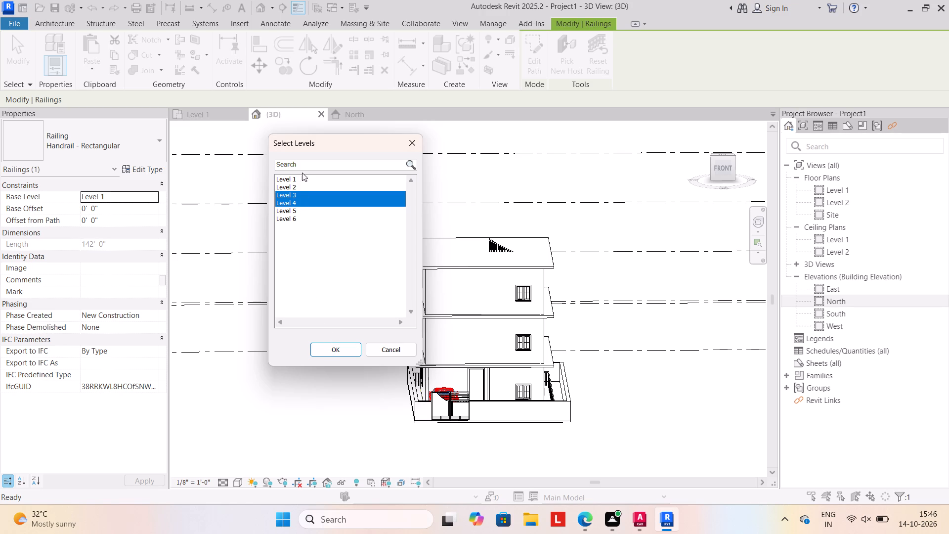
pyautogui.keyDown('ctrl'); pyautogui.click(311, 209); pyautogui.keyUp('ctrl')
pyautogui.moveTo(343, 345); pyautogui.dragTo(349, 344)
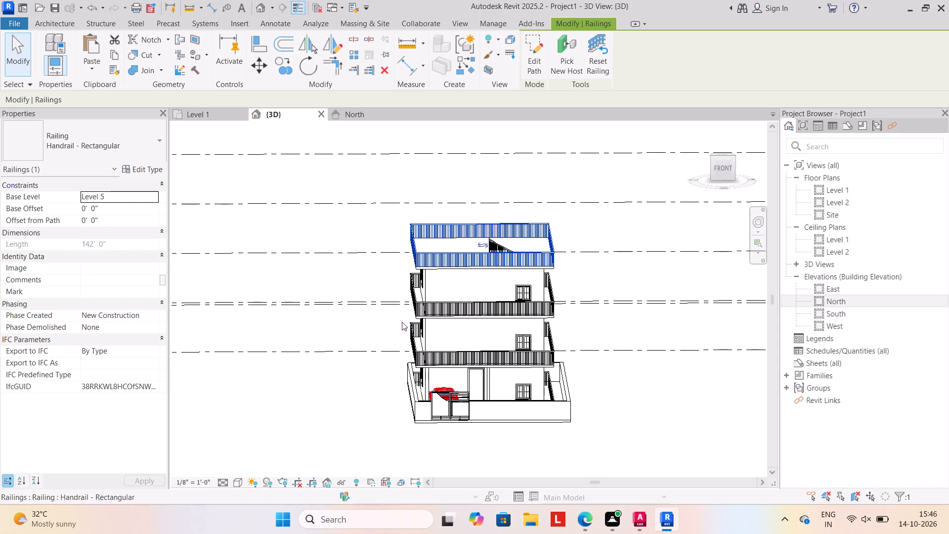
pyautogui.press('Escape')
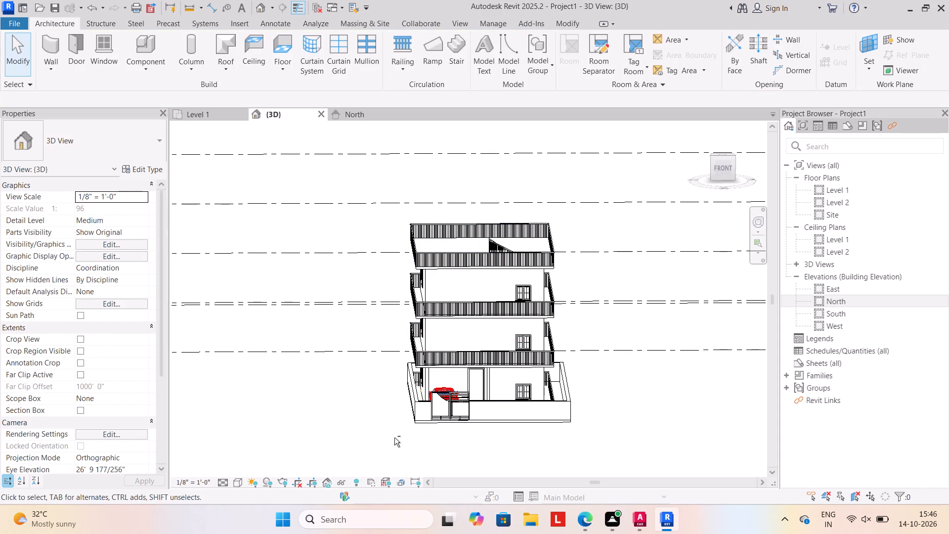
# Delete the Level 1 railing around the ground storey, keeping its copies on the upper levels.
pyautogui.keyDown('shift'); pyautogui.moveTo(394, 438); pyautogui.dragTo(380, 461, button='middle'); pyautogui.keyUp('shift')
pyautogui.scroll(4, 474, 446)
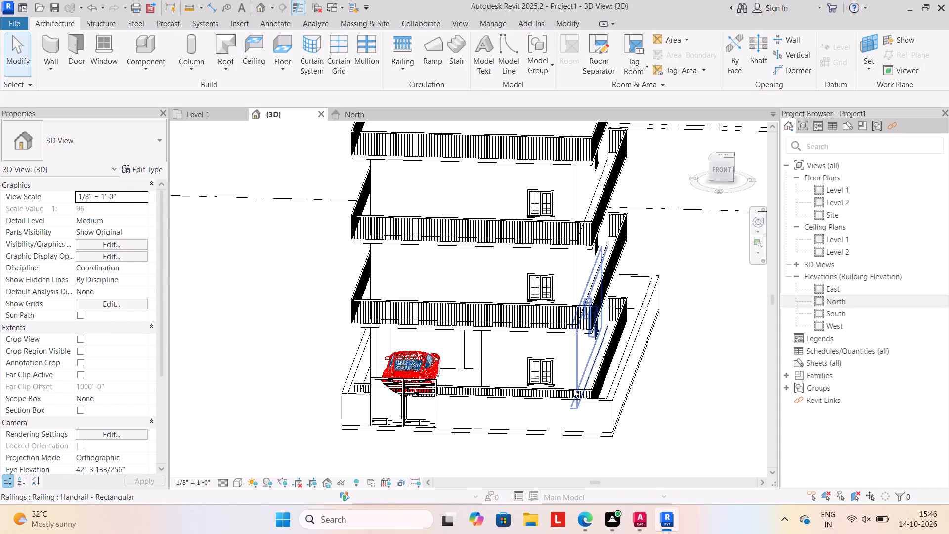
pyautogui.click(606, 373)
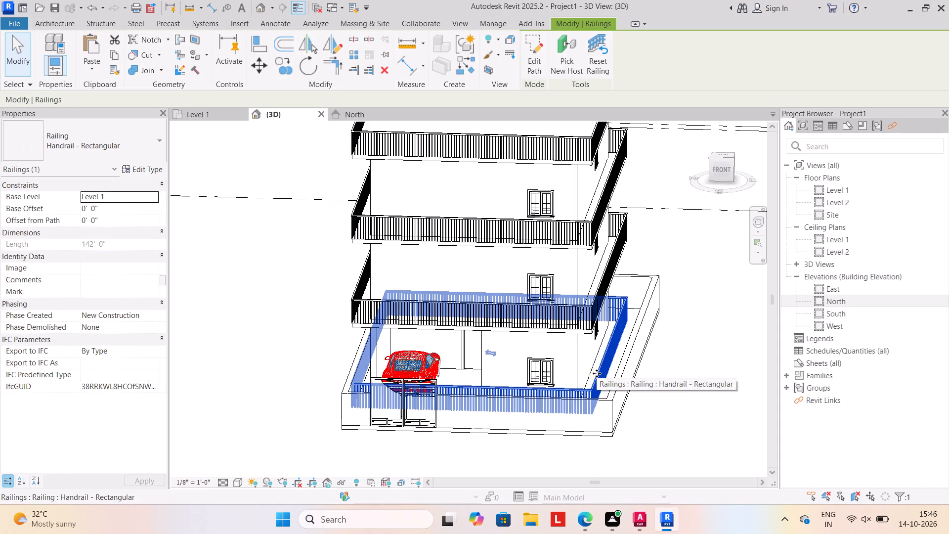
pyautogui.press('Delete')
# Examine the building from the front and both sides, checking the railings around the upper slabs and the roof.
pyautogui.scroll(-3, 594, 386)
pyautogui.keyDown('shift'); pyautogui.moveTo(429, 395); pyautogui.dragTo(461, 368, button='middle'); pyautogui.keyUp('shift')
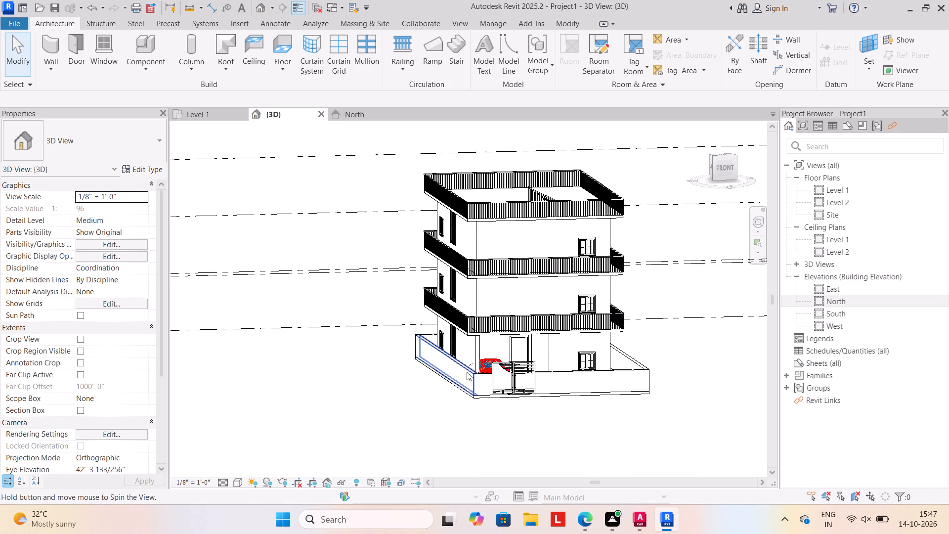
pyautogui.keyDown('shift'); pyautogui.moveTo(520, 402); pyautogui.dragTo(466, 410, button='middle'); pyautogui.keyUp('shift')
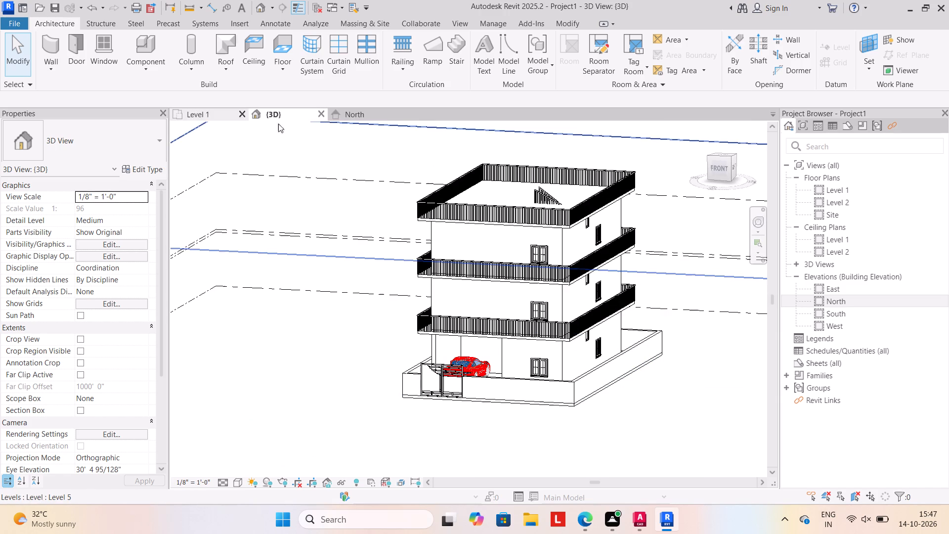
pyautogui.keyDown('shift'); pyautogui.moveTo(366, 327); pyautogui.dragTo(392, 400, button='middle'); pyautogui.keyUp('shift')
pyautogui.moveTo(408, 414); pyautogui.dragTo(394, 367, button='middle')
pyautogui.scroll(1, 394, 367)
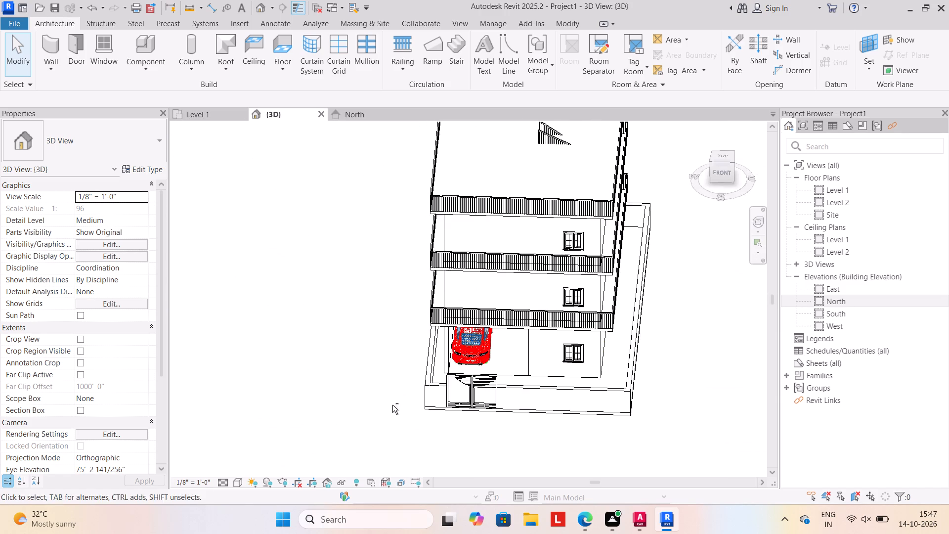
pyautogui.keyDown('shift'); pyautogui.moveTo(393, 405); pyautogui.dragTo(364, 380, button='middle'); pyautogui.keyUp('shift')
pyautogui.keyDown('shift'); pyautogui.moveTo(414, 401); pyautogui.dragTo(467, 377, button='middle'); pyautogui.keyUp('shift')
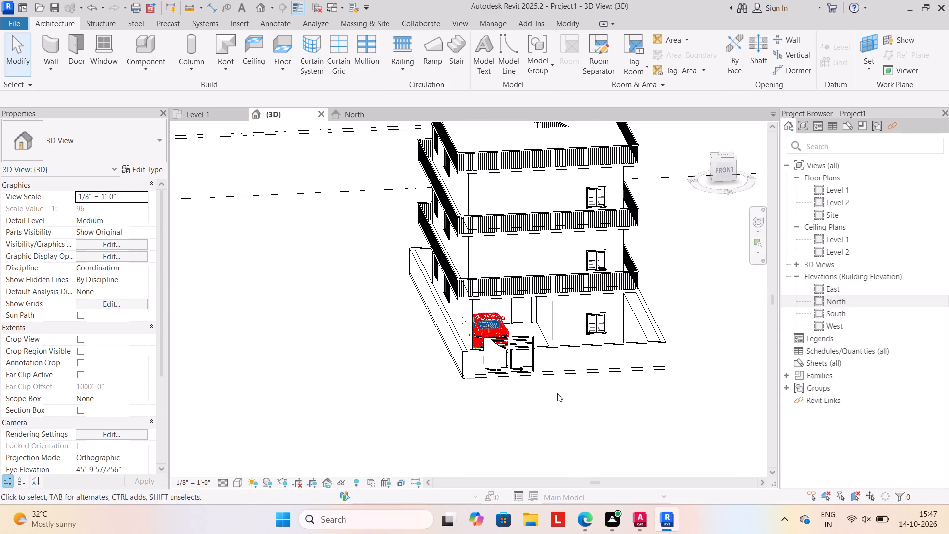
pyautogui.keyDown('shift'); pyautogui.moveTo(562, 393); pyautogui.dragTo(459, 386, button='middle'); pyautogui.keyUp('shift')
pyautogui.keyDown('shift'); pyautogui.moveTo(460, 384); pyautogui.dragTo(517, 371, button='middle'); pyautogui.keyUp('shift')
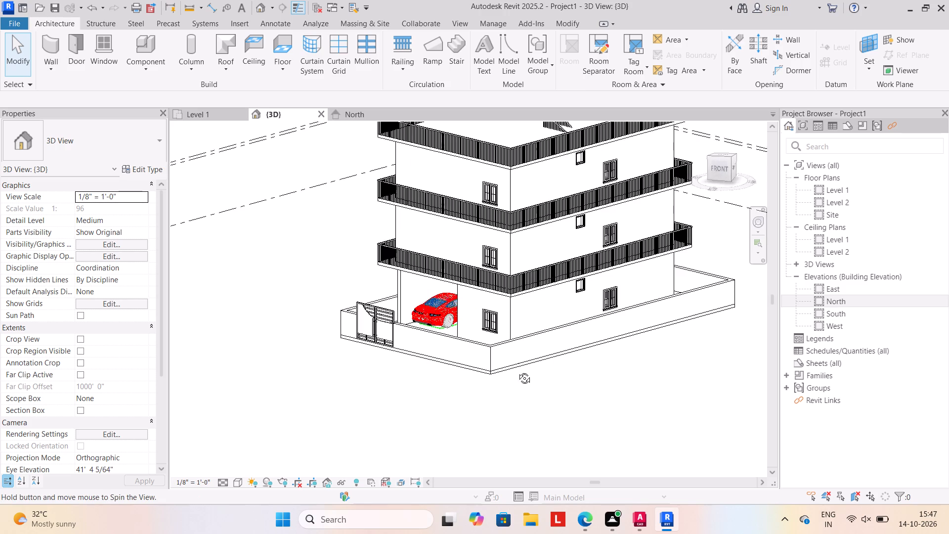
pyautogui.keyDown('shift'); pyautogui.moveTo(517, 371); pyautogui.dragTo(525, 355, button='middle'); pyautogui.keyUp('shift')
pyautogui.keyDown('shift'); pyautogui.moveTo(531, 358); pyautogui.dragTo(563, 368, button='middle'); pyautogui.keyUp('shift')
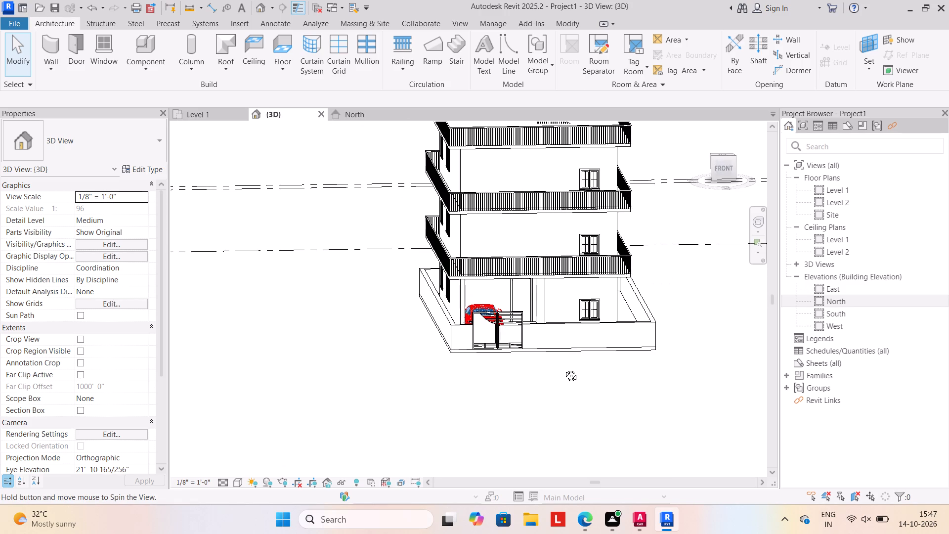
pyautogui.keyDown('shift'); pyautogui.moveTo(563, 368); pyautogui.dragTo(454, 318, button='middle'); pyautogui.keyUp('shift')
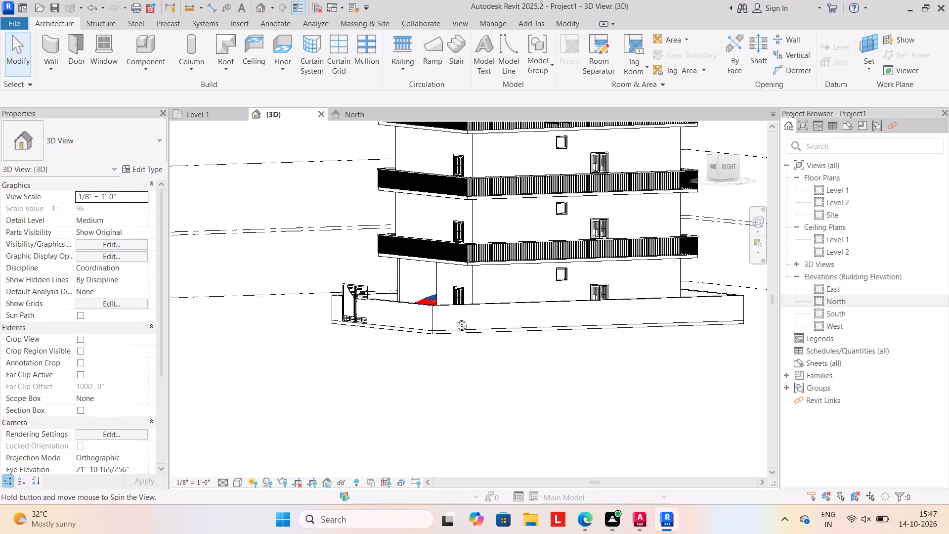
# Check the Level 1 floor plan, and examine the whole building and its railings in the 3D view.
pyautogui.keyDown('shift'); pyautogui.moveTo(454, 318); pyautogui.dragTo(509, 404, button='middle'); pyautogui.keyUp('shift')
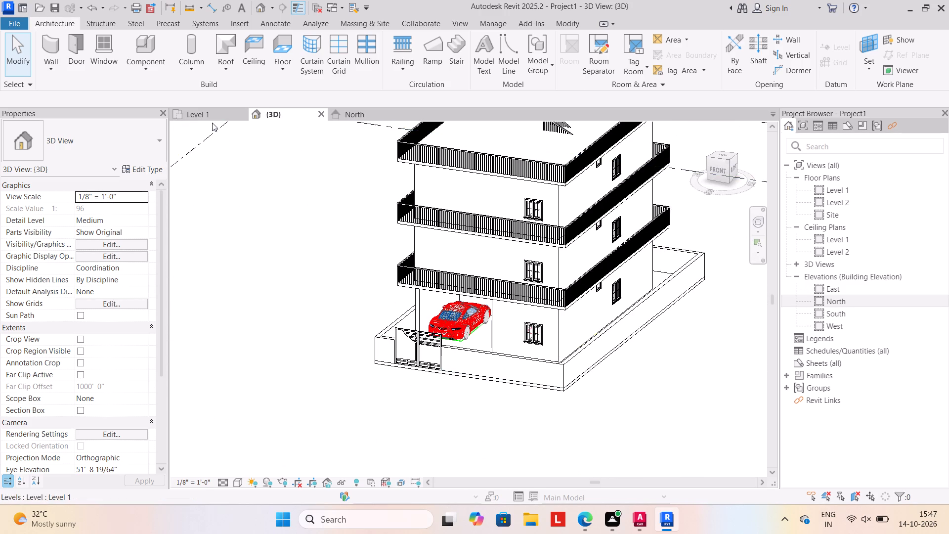
pyautogui.click(208, 111)
pyautogui.scroll(-1, 431, 314)
pyautogui.moveTo(431, 314); pyautogui.dragTo(469, 299, button='middle')
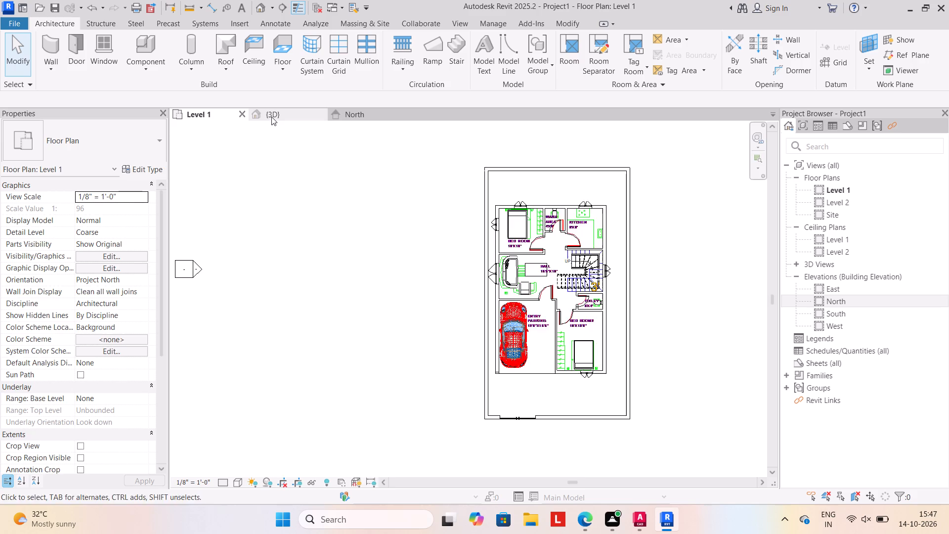
pyautogui.click(271, 117)
pyautogui.scroll(-2, 310, 223)
pyautogui.moveTo(317, 234); pyautogui.dragTo(346, 238, button='middle')
pyautogui.keyDown('shift'); pyautogui.moveTo(344, 305); pyautogui.dragTo(385, 303, button='middle'); pyautogui.keyUp('shift')
pyautogui.scroll(1, 369, 290)
pyautogui.moveTo(373, 288); pyautogui.dragTo(344, 347, button='middle')
pyautogui.scroll(1, 343, 336)
pyautogui.scroll(-2, 343, 336)
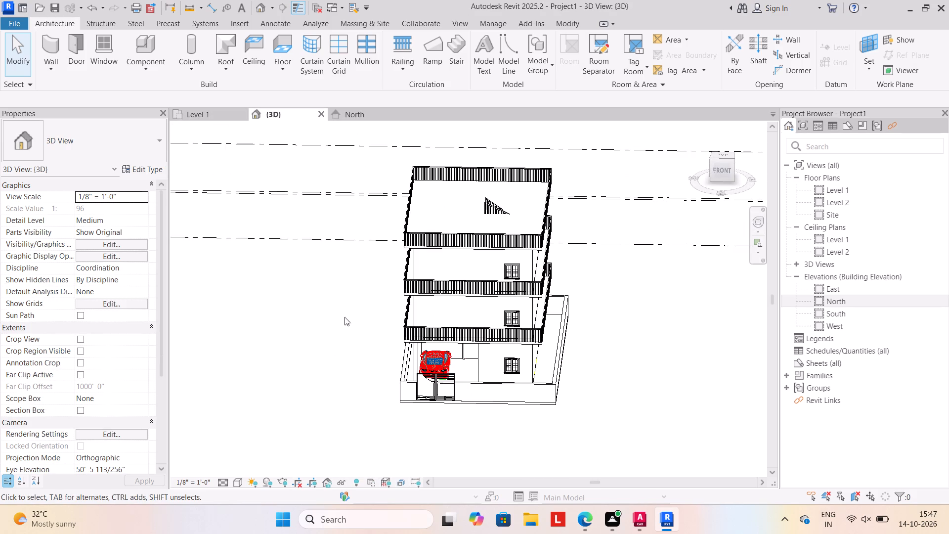
# Paint the ground-storey front wall beside the parking and the first upper-storey front wall above the car with Plywood, Sheathing.
pyautogui.click(565, 19)
pyautogui.click(208, 55)
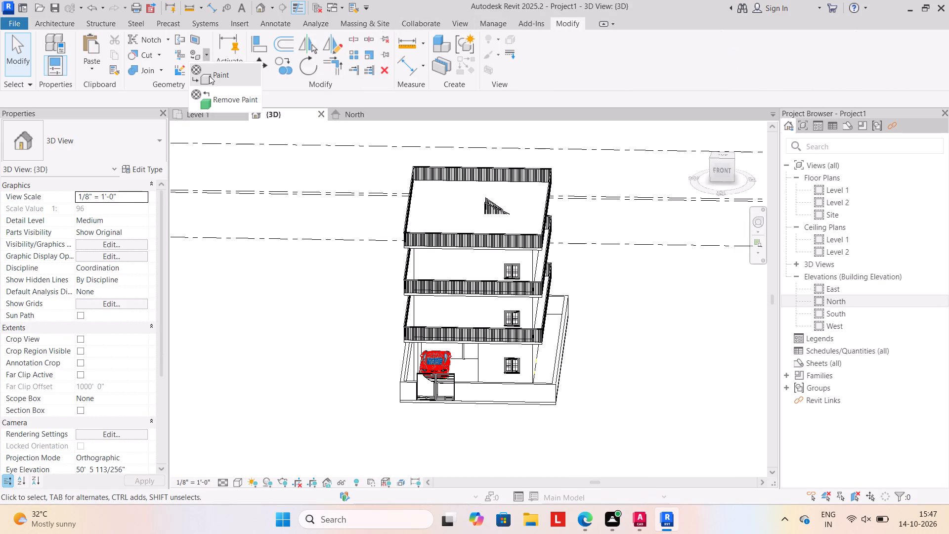
pyautogui.click(218, 74)
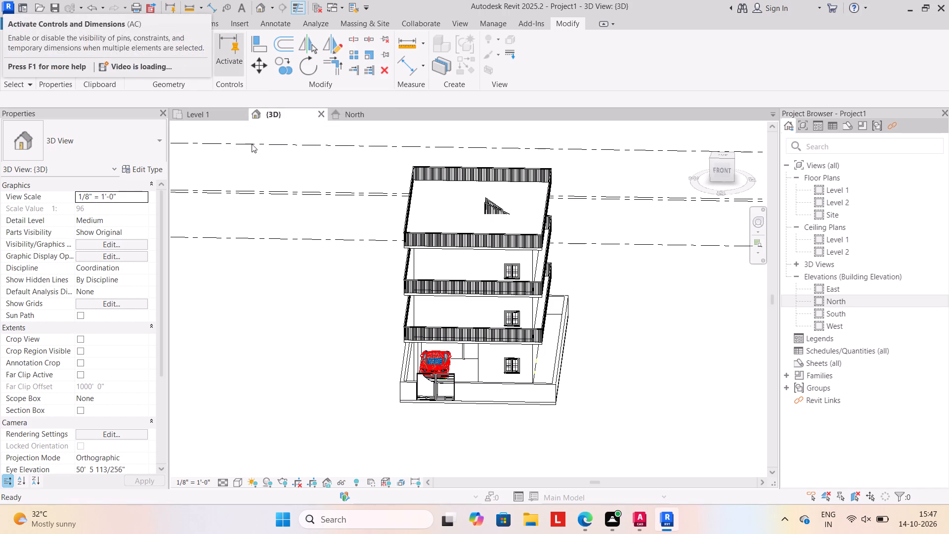
pyautogui.scroll(-6, 112, 158)
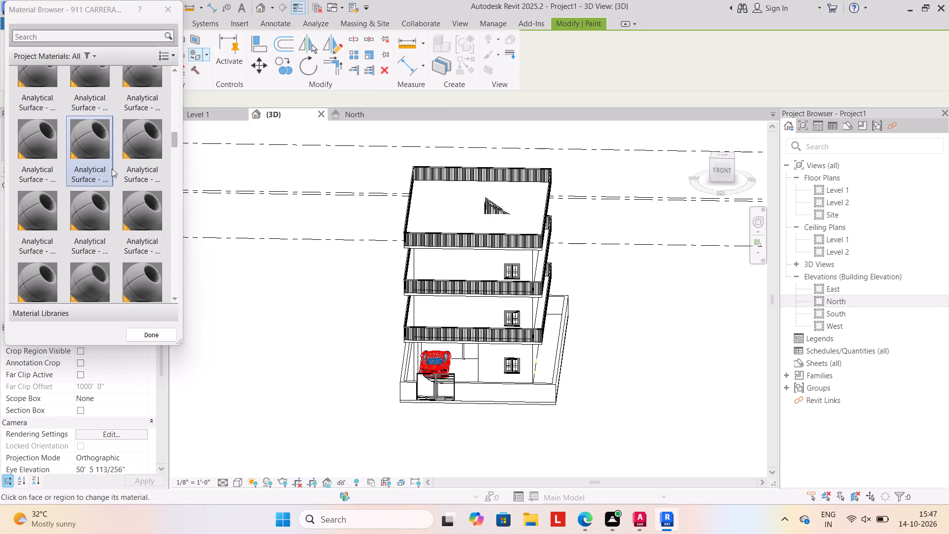
pyautogui.scroll(-10, 112, 169)
pyautogui.scroll(3, 112, 170)
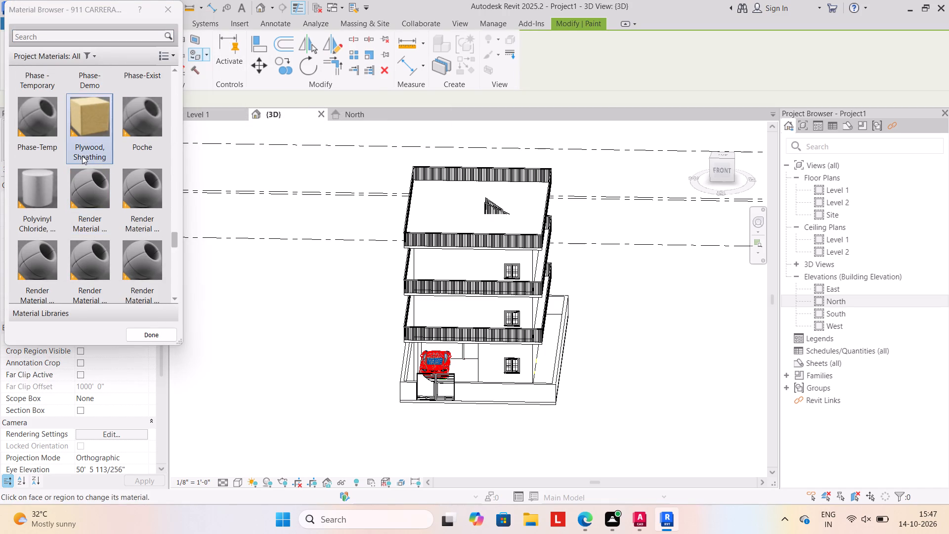
pyautogui.scroll(4, 82, 156)
pyautogui.scroll(-4, 82, 155)
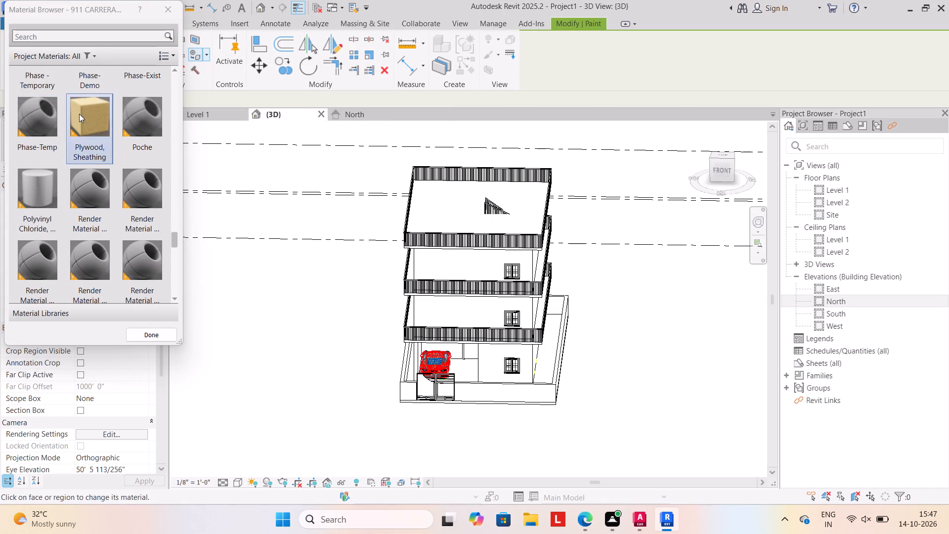
pyautogui.click(79, 114)
pyautogui.click(488, 366)
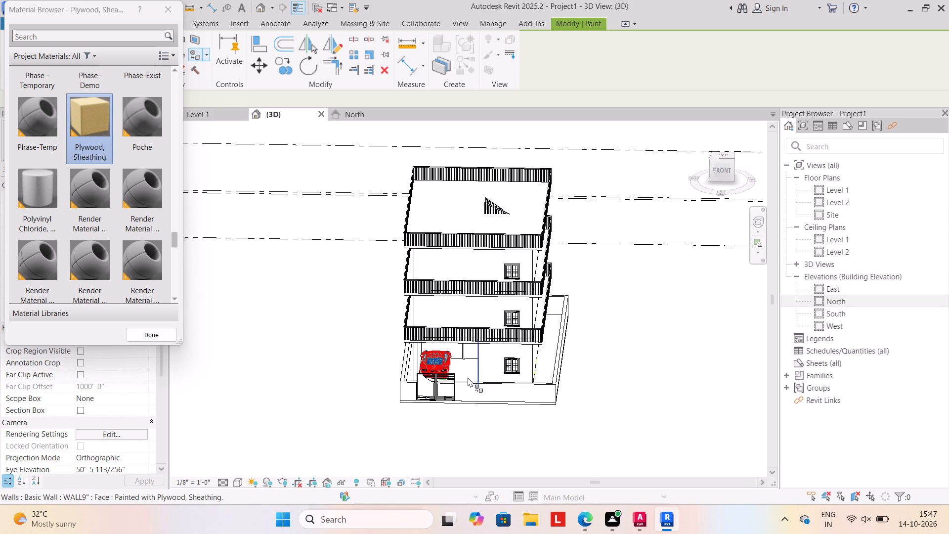
pyautogui.moveTo(462, 311); pyautogui.dragTo(464, 315)
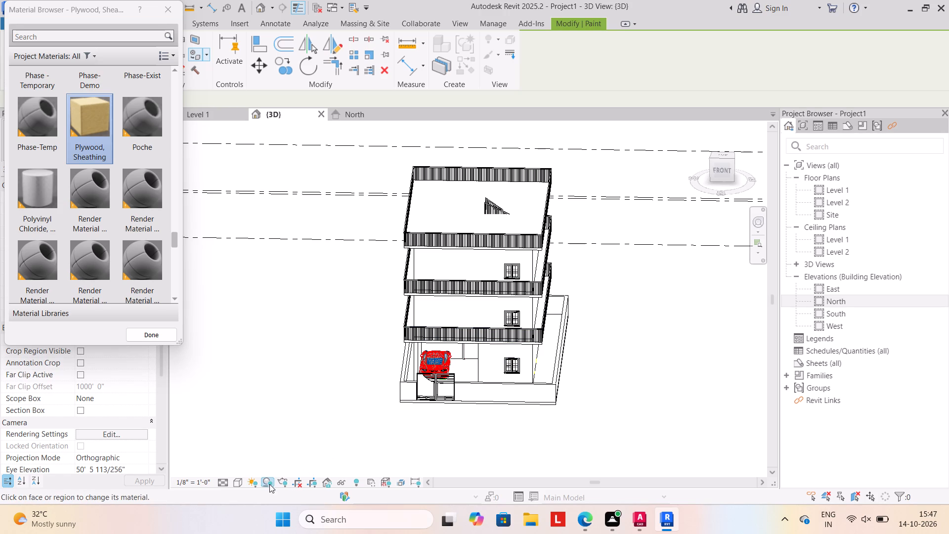
# Set the 3D view's visual style to Shaded.
pyautogui.click(239, 486)
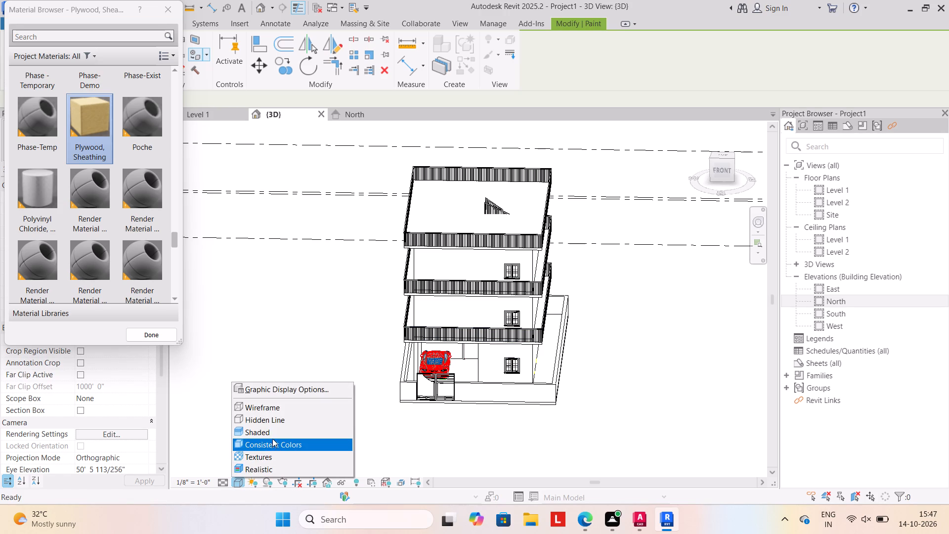
pyautogui.click(274, 436)
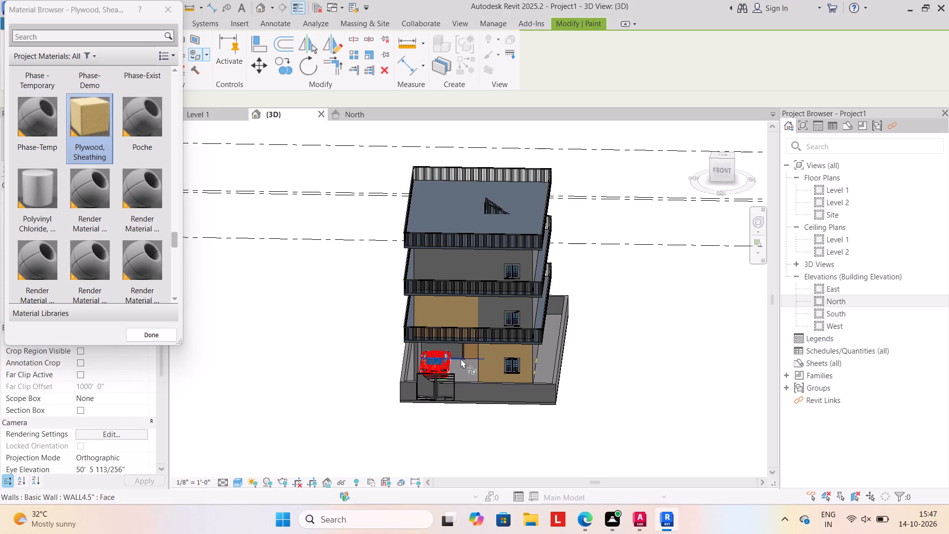
# Paint the remaining front wall faces of the two upper storeys with Plywood, Sheathing.
pyautogui.click(497, 306)
pyautogui.moveTo(445, 256); pyautogui.dragTo(470, 256)
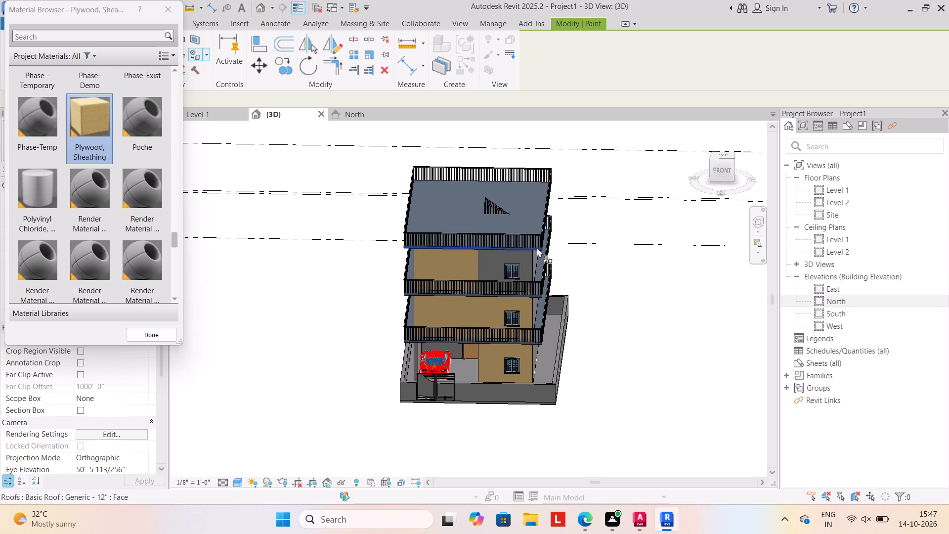
pyautogui.click(520, 259)
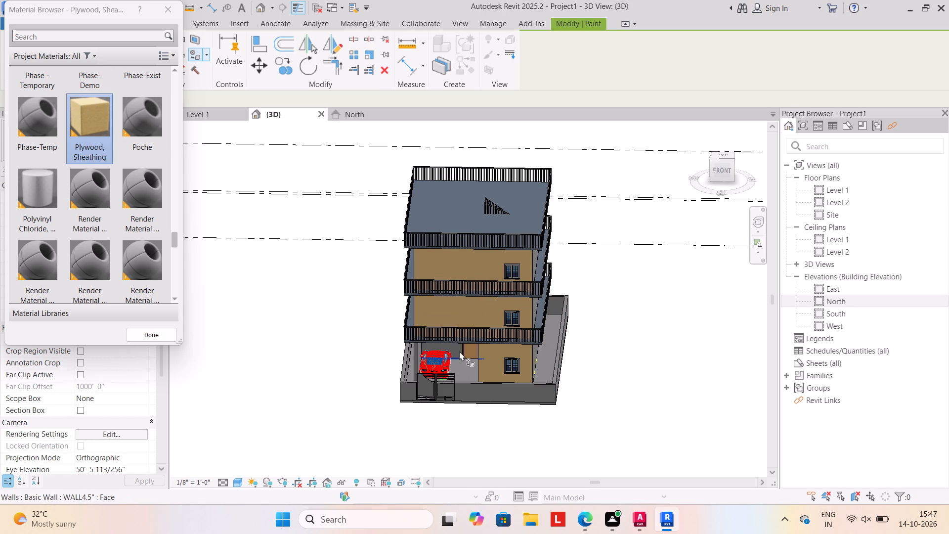
# Paint the car parking's back wall, inner side wall and the side wall's front end face with Plywood, Sheathing.
pyautogui.click(459, 350)
pyautogui.scroll(4, 428, 373)
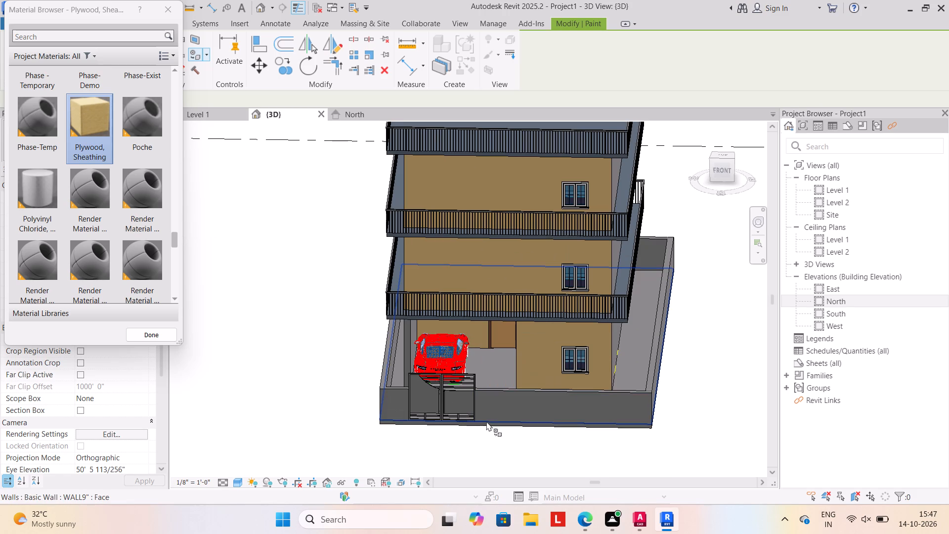
pyautogui.keyDown('shift'); pyautogui.moveTo(482, 418); pyautogui.dragTo(373, 421, button='middle'); pyautogui.keyUp('shift')
pyautogui.keyDown('shift'); pyautogui.scroll(1, 373, 422); pyautogui.keyUp('shift')
pyautogui.click(356, 314)
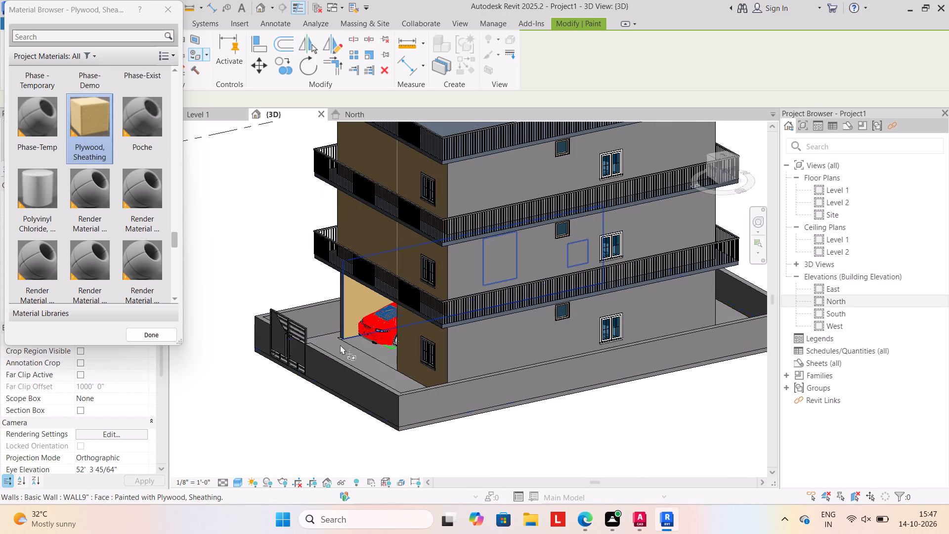
pyautogui.keyDown('shift'); pyautogui.moveTo(332, 403); pyautogui.dragTo(468, 421, button='middle'); pyautogui.keyUp('shift')
pyautogui.scroll(9, 458, 391)
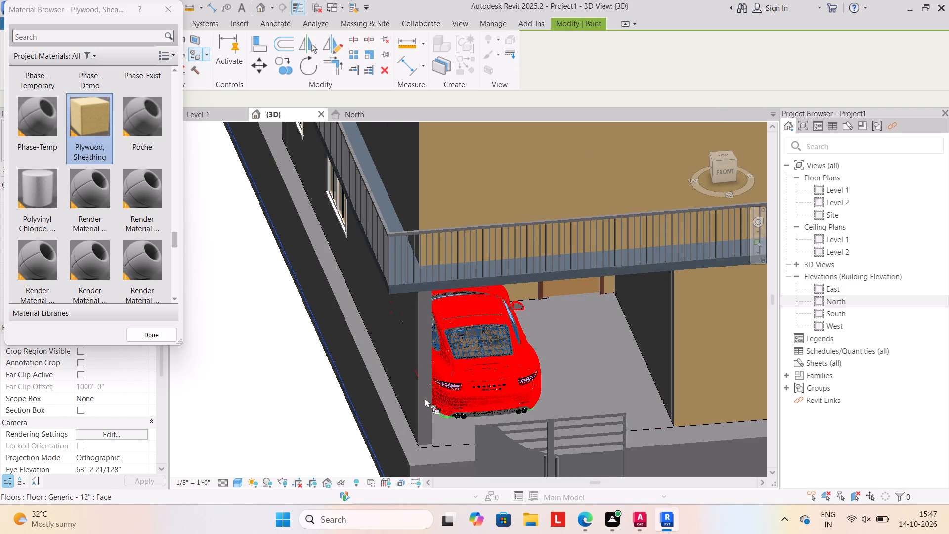
pyautogui.scroll(4, 406, 411)
pyautogui.click(401, 416)
# Paint the house's right-side outer walls on all three storeys with Plywood, Sheathing.
pyautogui.scroll(-4, 401, 420)
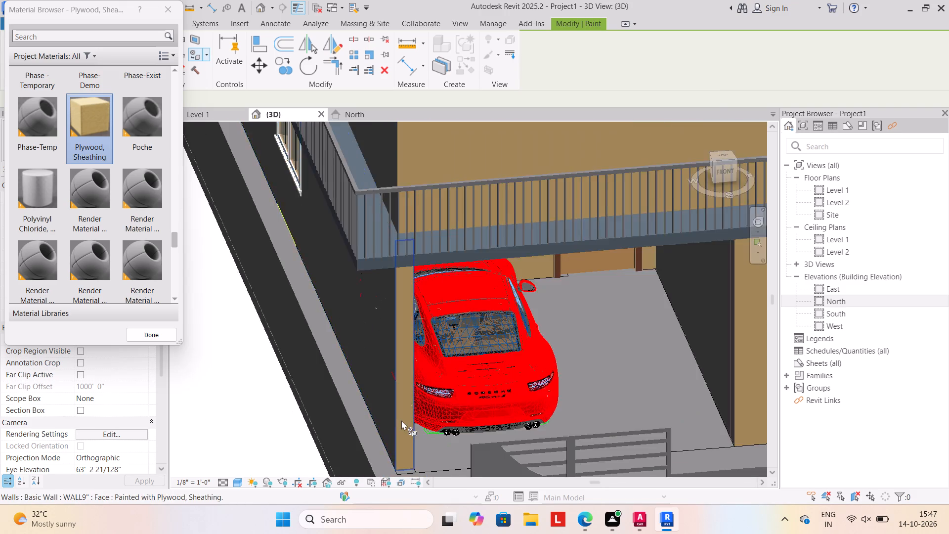
pyautogui.scroll(-10, 401, 420)
pyautogui.keyDown('shift'); pyautogui.moveTo(559, 424); pyautogui.dragTo(429, 418, button='middle'); pyautogui.keyUp('shift')
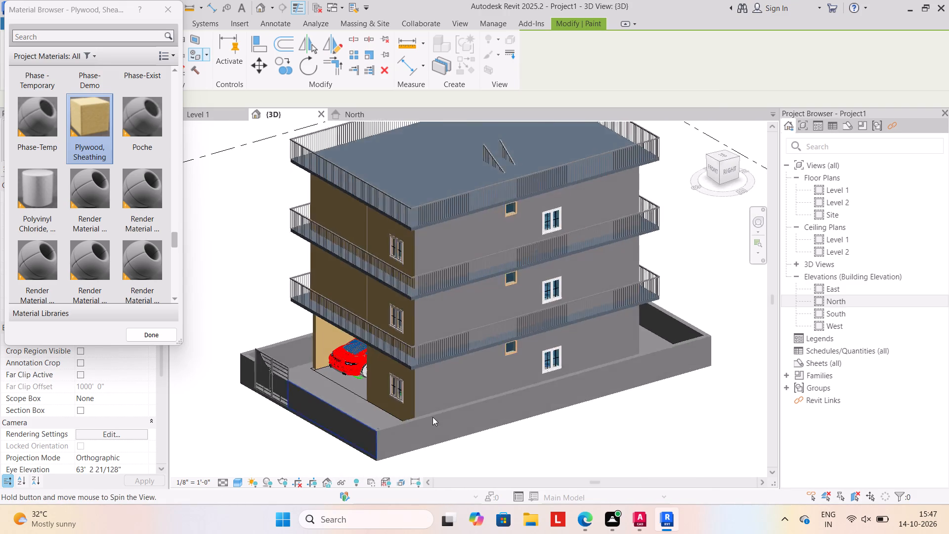
pyautogui.click(481, 380)
pyautogui.click(479, 307)
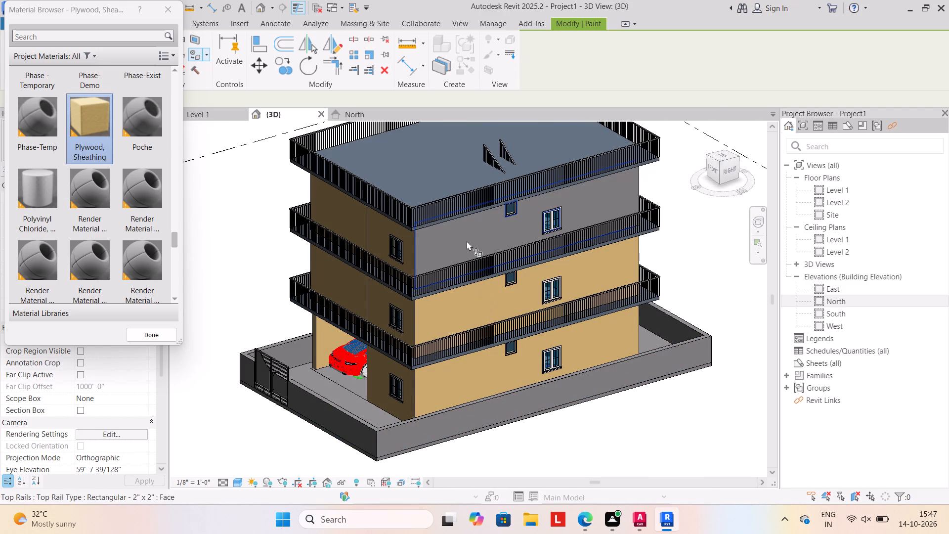
pyautogui.click(467, 241)
# Paint the rear and left-side outer walls of all three storeys with Plywood, Sheathing.
pyautogui.keyDown('shift'); pyautogui.moveTo(551, 347); pyautogui.dragTo(408, 368, button='middle'); pyautogui.keyUp('shift')
pyautogui.click(590, 385)
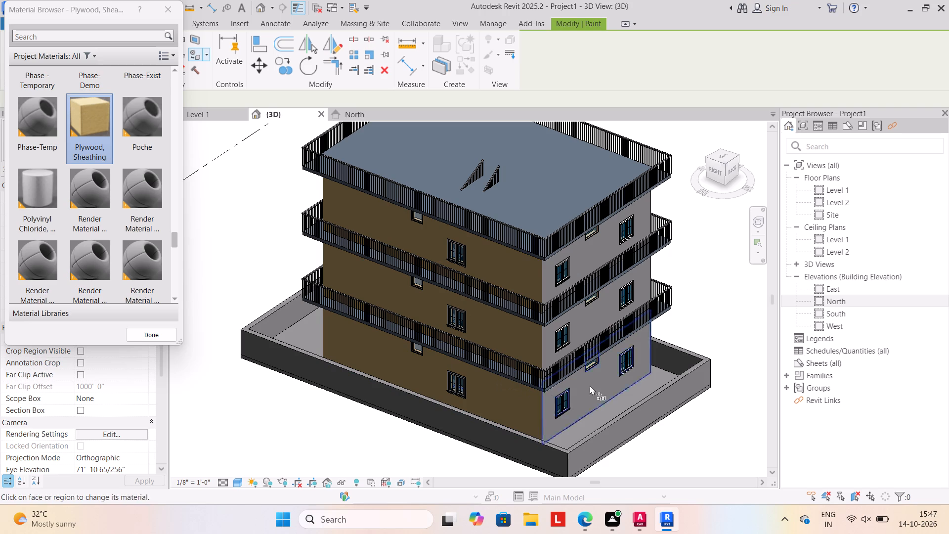
pyautogui.click(580, 324)
pyautogui.click(586, 257)
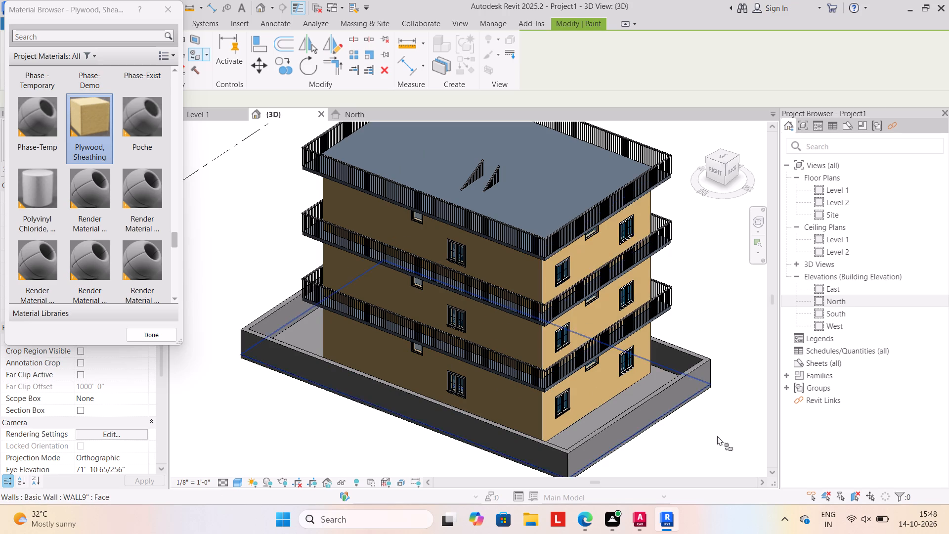
pyautogui.keyDown('shift'); pyautogui.moveTo(690, 450); pyautogui.dragTo(461, 441, button='middle'); pyautogui.keyUp('shift')
pyautogui.click(548, 366)
pyautogui.moveTo(534, 306); pyautogui.dragTo(540, 300)
pyautogui.moveTo(555, 231); pyautogui.dragTo(564, 232)
# Paint the compound wall's front face on both sides of the gate with Vaghi Fabric - C-13CR20.
pyautogui.keyDown('shift'); pyautogui.moveTo(675, 402); pyautogui.dragTo(464, 381, button='middle'); pyautogui.keyUp('shift')
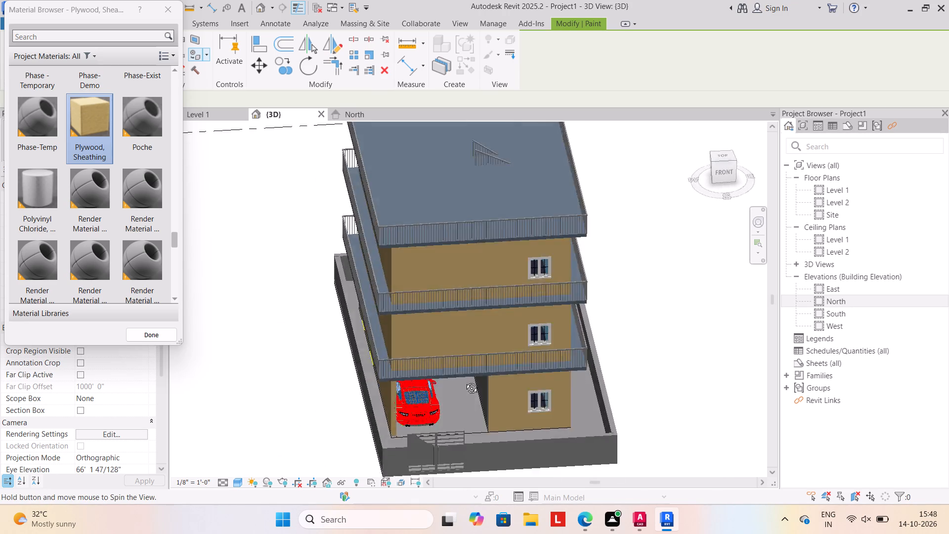
pyautogui.keyDown('shift'); pyautogui.moveTo(464, 381); pyautogui.dragTo(465, 359, button='middle'); pyautogui.keyUp('shift')
pyautogui.keyDown('shift'); pyautogui.moveTo(469, 375); pyautogui.dragTo(461, 420, button='middle'); pyautogui.keyUp('shift')
pyautogui.scroll(-1, 465, 412)
pyautogui.scroll(1, 470, 403)
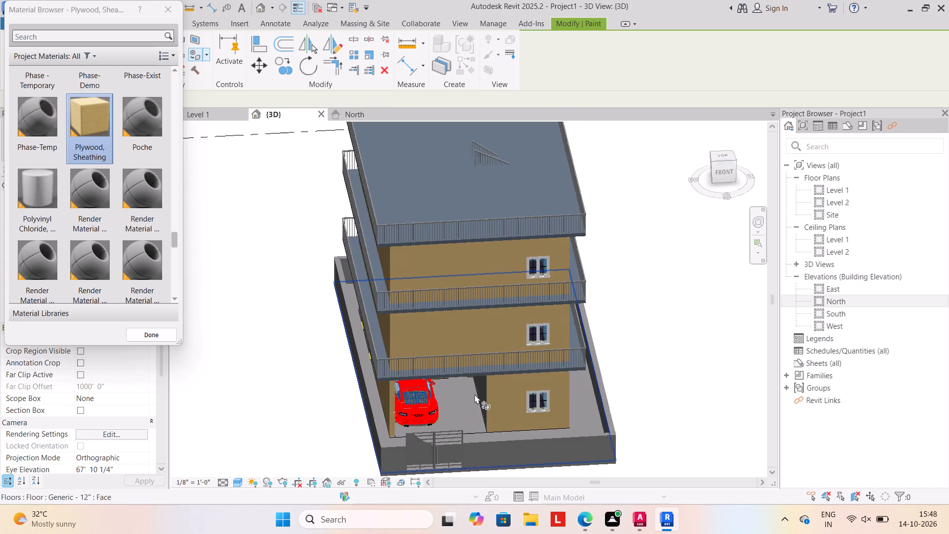
pyautogui.scroll(-3, 475, 395)
pyautogui.moveTo(486, 361); pyautogui.dragTo(494, 345, button='middle')
pyautogui.scroll(1, 496, 337)
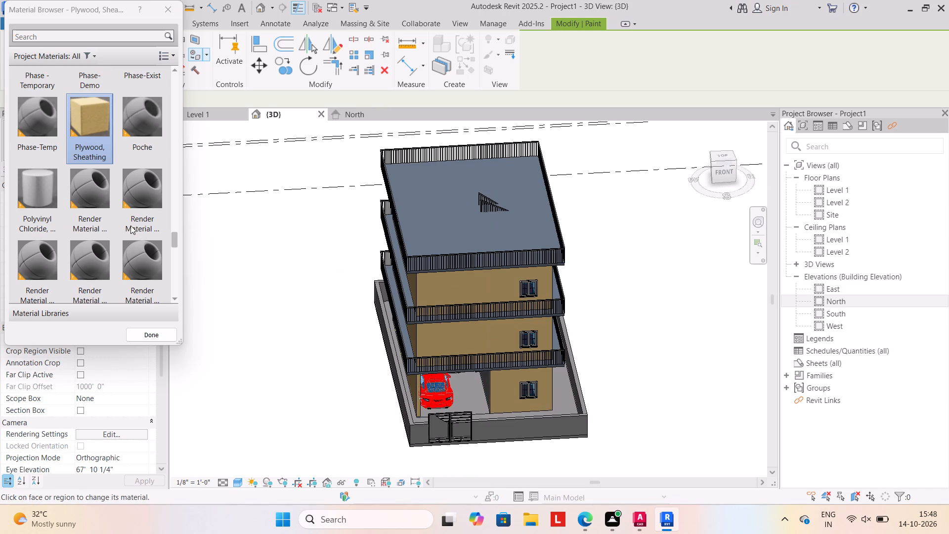
pyautogui.scroll(-9, 108, 186)
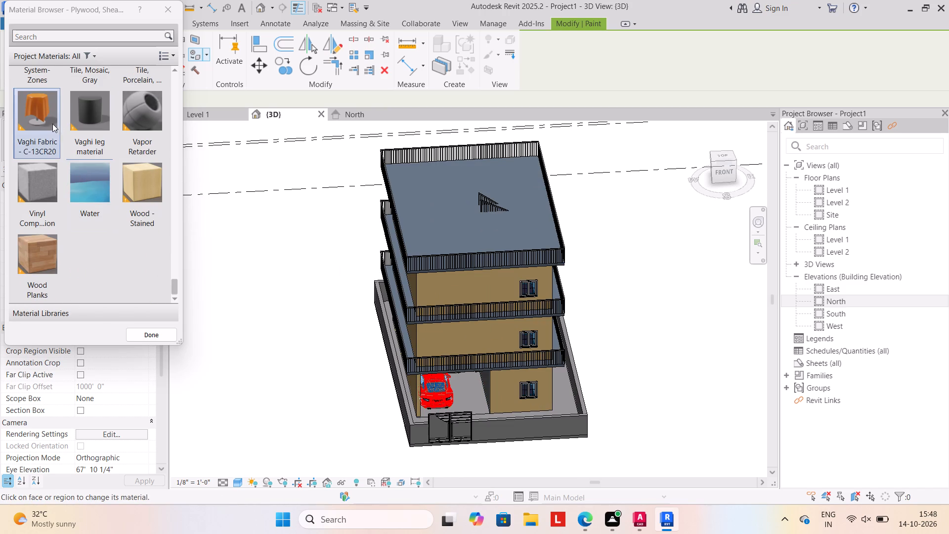
pyautogui.moveTo(42, 123); pyautogui.dragTo(47, 128)
pyautogui.click(487, 430)
pyautogui.moveTo(420, 434); pyautogui.dragTo(420, 433)
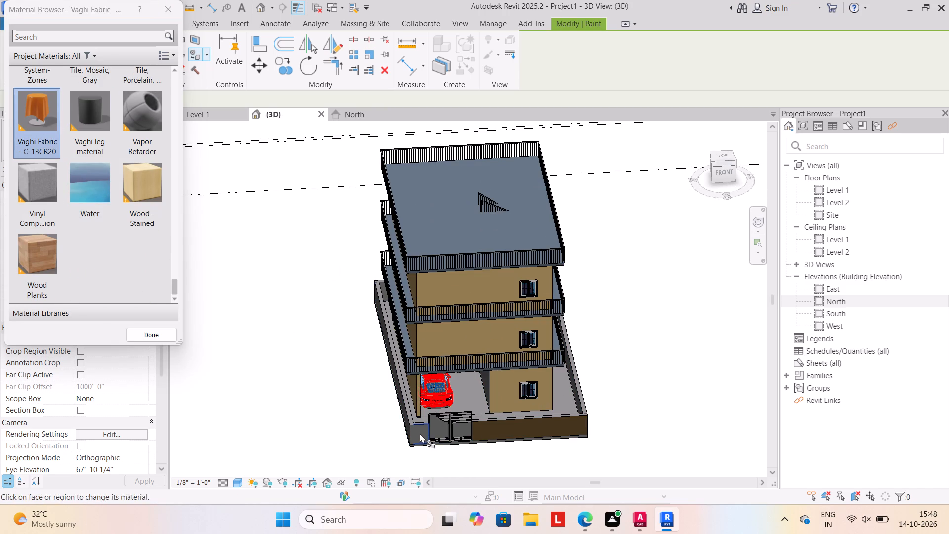
pyautogui.moveTo(420, 433); pyautogui.dragTo(428, 433)
# Paint the outer faces of the right, rear and left compound walls with Vaghi Fabric - C-13CR20.
pyautogui.moveTo(574, 451); pyautogui.dragTo(480, 456, button='middle')
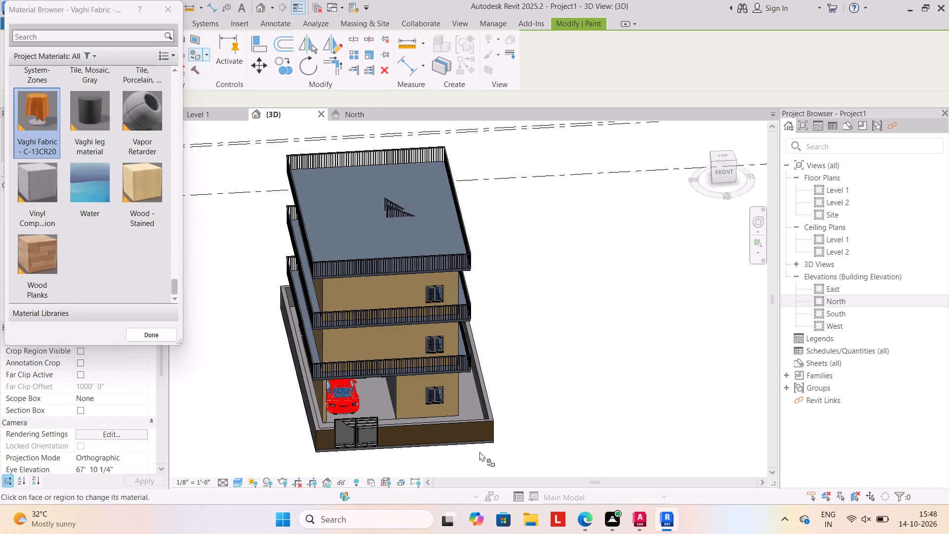
pyautogui.keyDown('shift'); pyautogui.moveTo(506, 458); pyautogui.dragTo(388, 441, button='middle'); pyautogui.keyUp('shift')
pyautogui.click(426, 396)
pyautogui.keyDown('shift'); pyautogui.moveTo(509, 415); pyautogui.dragTo(390, 418, button='middle'); pyautogui.keyUp('shift')
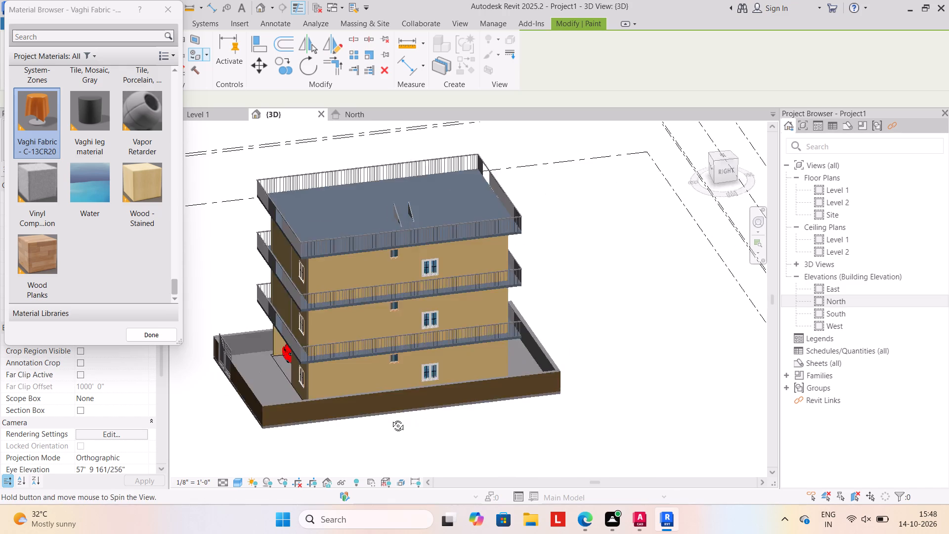
pyautogui.keyDown('shift'); pyautogui.moveTo(390, 418); pyautogui.dragTo(341, 417, button='middle'); pyautogui.keyUp('shift')
pyautogui.click(468, 412)
pyautogui.keyDown('shift'); pyautogui.moveTo(584, 439); pyautogui.dragTo(366, 442, button='middle'); pyautogui.keyUp('shift')
pyautogui.moveTo(393, 398); pyautogui.dragTo(405, 398)
# Examine the painted house and compound wall from the front, and end the Paint command.
pyautogui.keyDown('shift'); pyautogui.moveTo(501, 425); pyautogui.dragTo(334, 430, button='middle'); pyautogui.keyUp('shift')
pyautogui.moveTo(444, 450); pyautogui.dragTo(376, 435, button='middle')
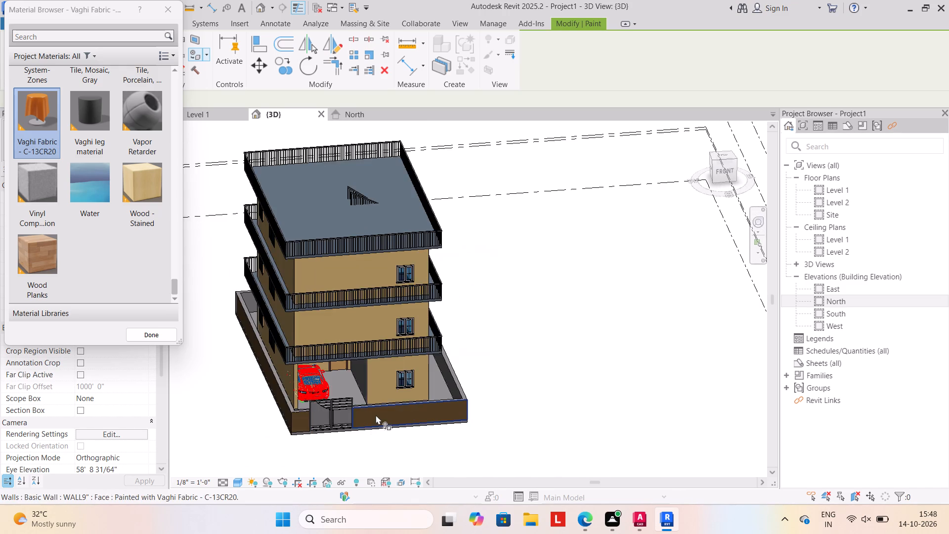
pyautogui.moveTo(377, 404); pyautogui.dragTo(519, 360, button='middle')
pyautogui.keyDown('shift'); pyautogui.moveTo(543, 407); pyautogui.dragTo(526, 376, button='middle'); pyautogui.keyUp('shift')
pyautogui.keyDown('shift'); pyautogui.scroll(1, 542, 388); pyautogui.keyUp('shift')
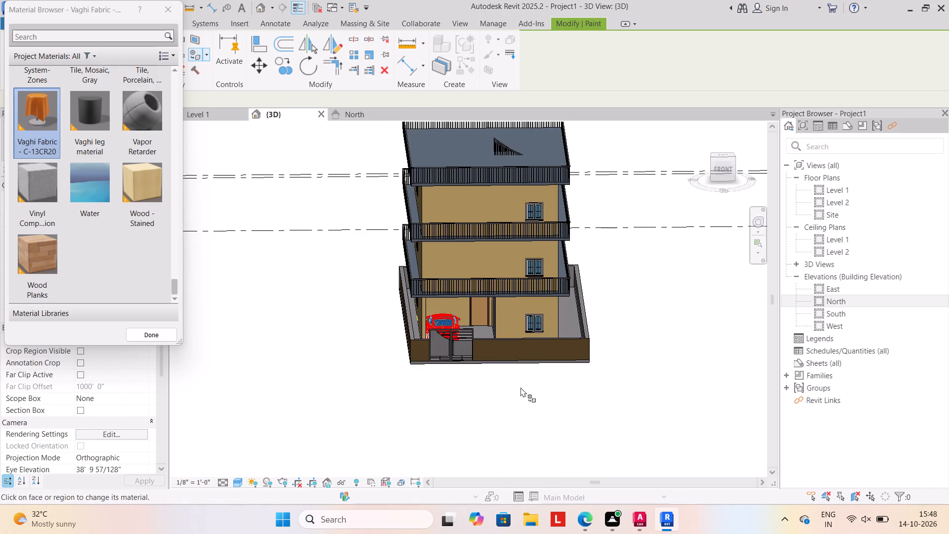
pyautogui.moveTo(521, 380); pyautogui.dragTo(539, 458, button='middle')
pyautogui.scroll(3, 539, 438)
pyautogui.moveTo(536, 435); pyautogui.dragTo(547, 413, button='middle')
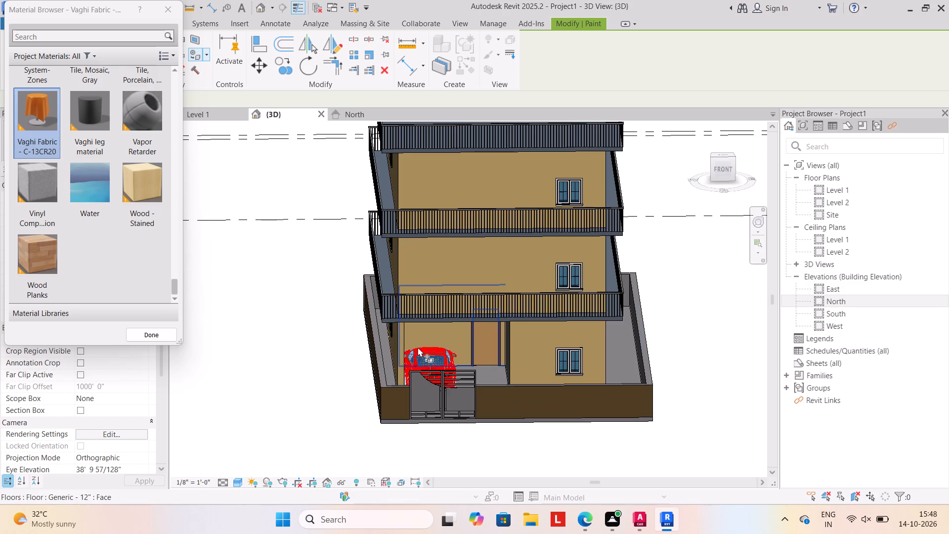
pyautogui.scroll(-7, 424, 383)
pyautogui.click(171, 8)
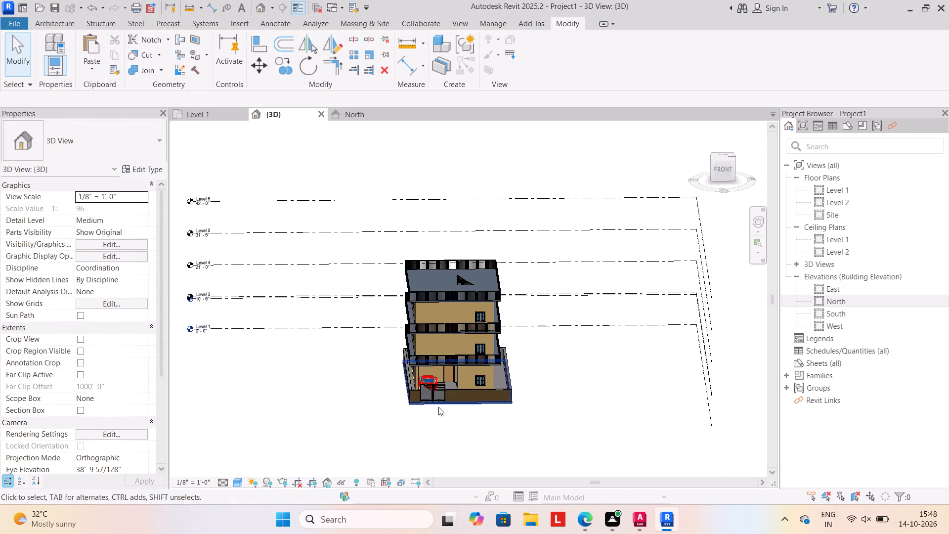
pyautogui.scroll(4, 438, 407)
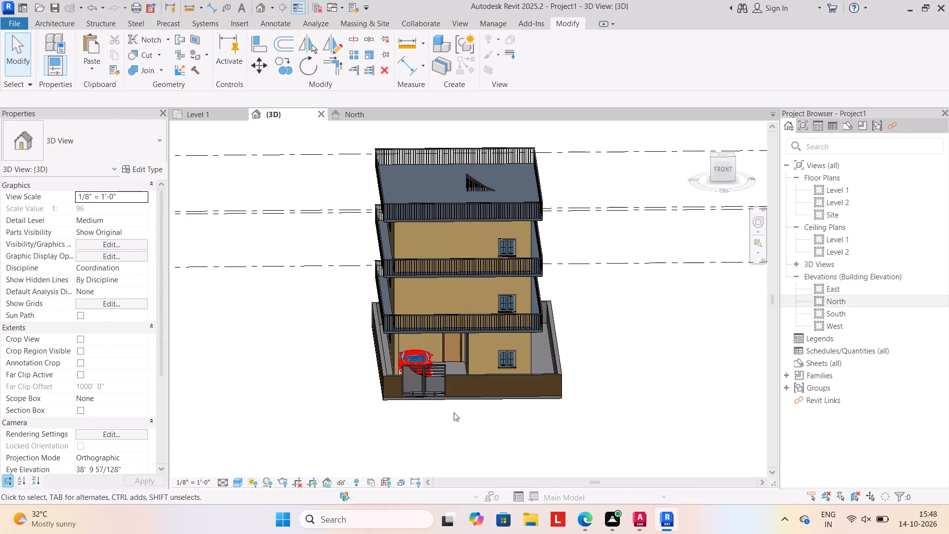
pyautogui.scroll(1, 455, 410)
pyautogui.scroll(-1, 456, 409)
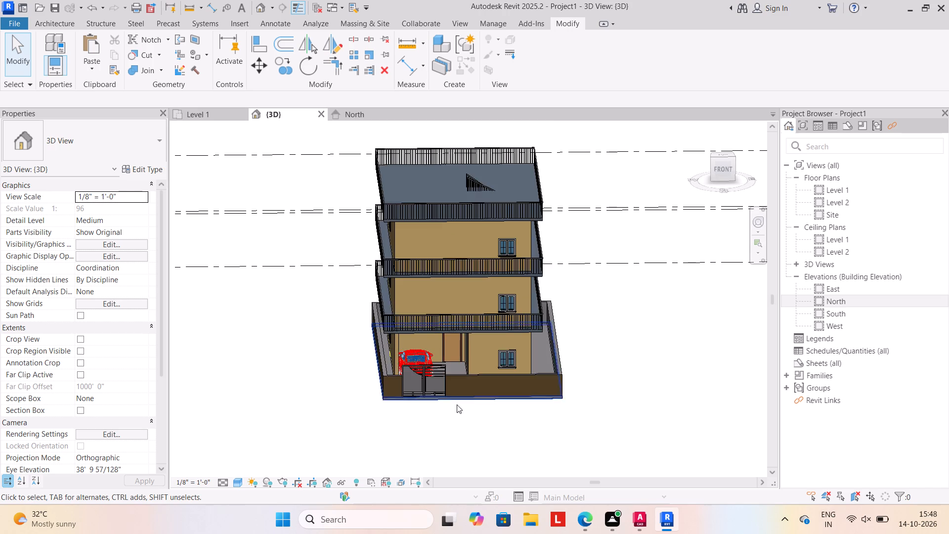
# Start an in-place model component in the Generic Models category, keeping the suggested name.
pyautogui.scroll(-2, 457, 407)
pyautogui.scroll(4, 457, 408)
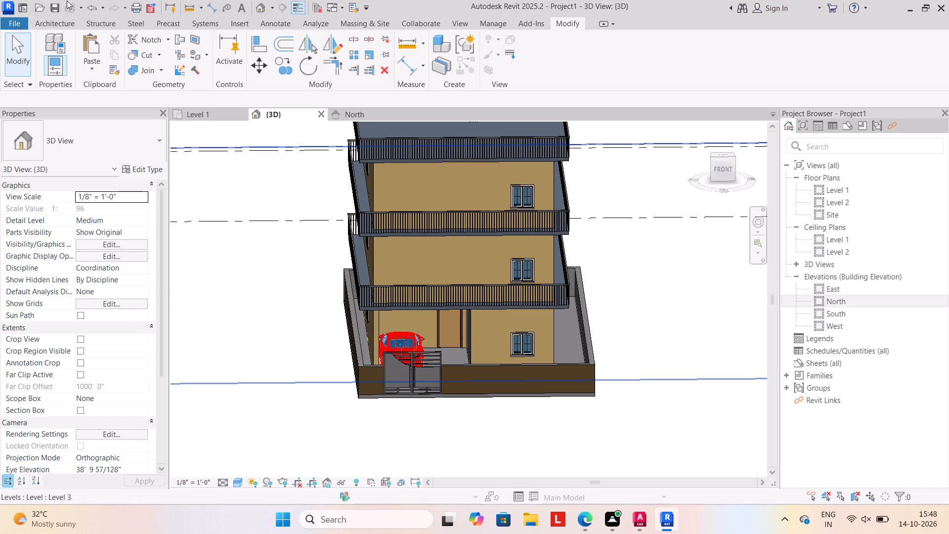
pyautogui.click(59, 22)
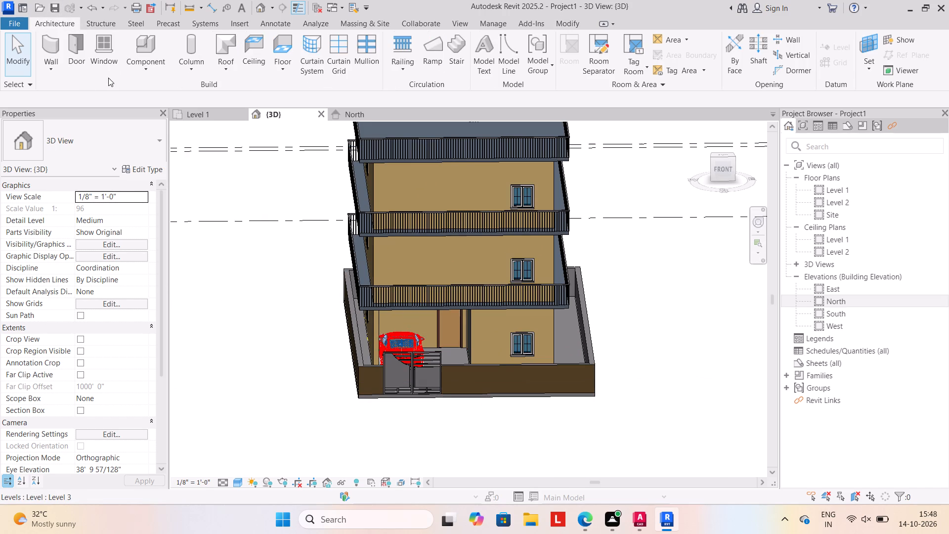
pyautogui.click(145, 66)
pyautogui.click(160, 118)
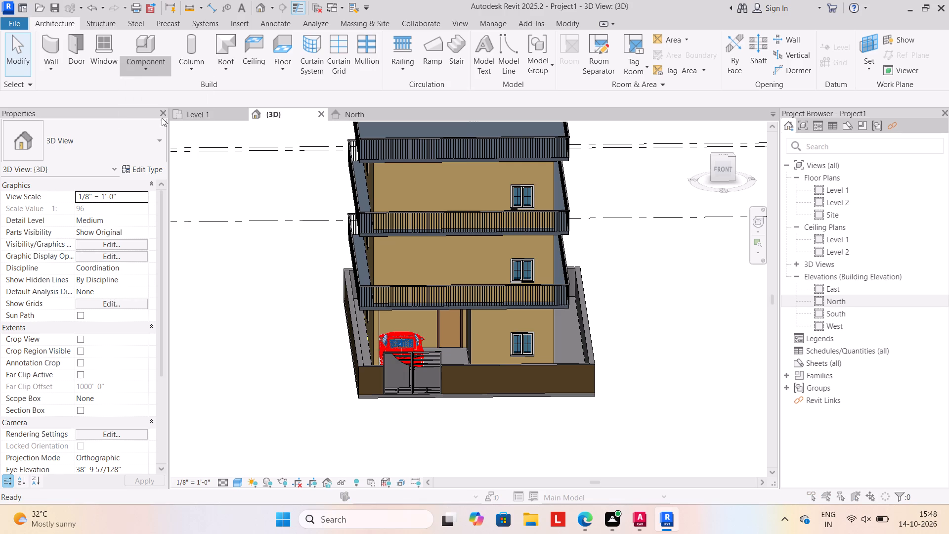
pyautogui.scroll(-8, 431, 245)
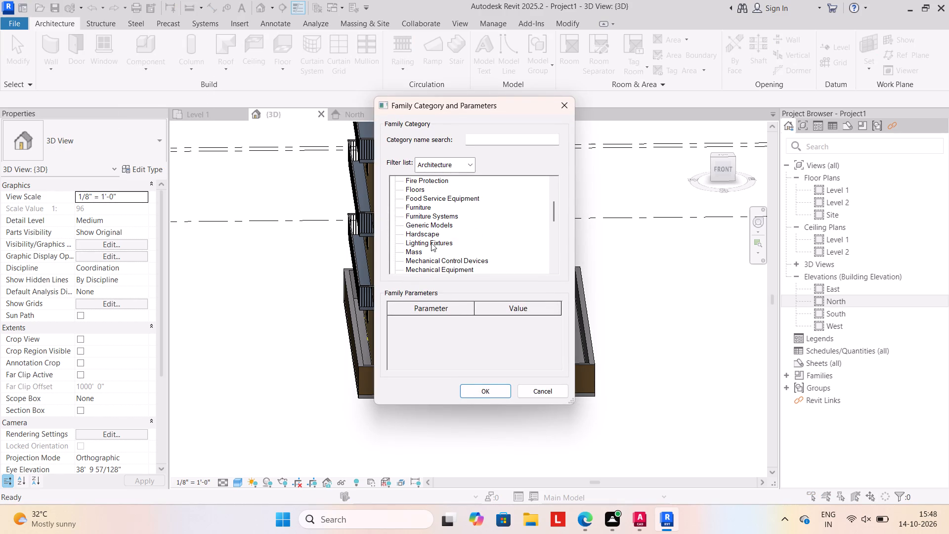
pyautogui.click(440, 226)
pyautogui.click(469, 387)
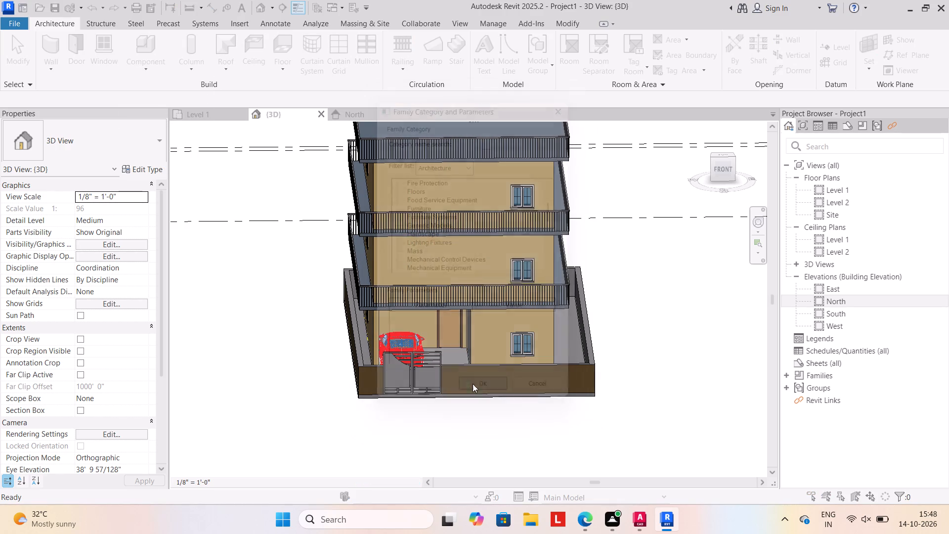
pyautogui.click(486, 277)
pyautogui.scroll(-5, 485, 374)
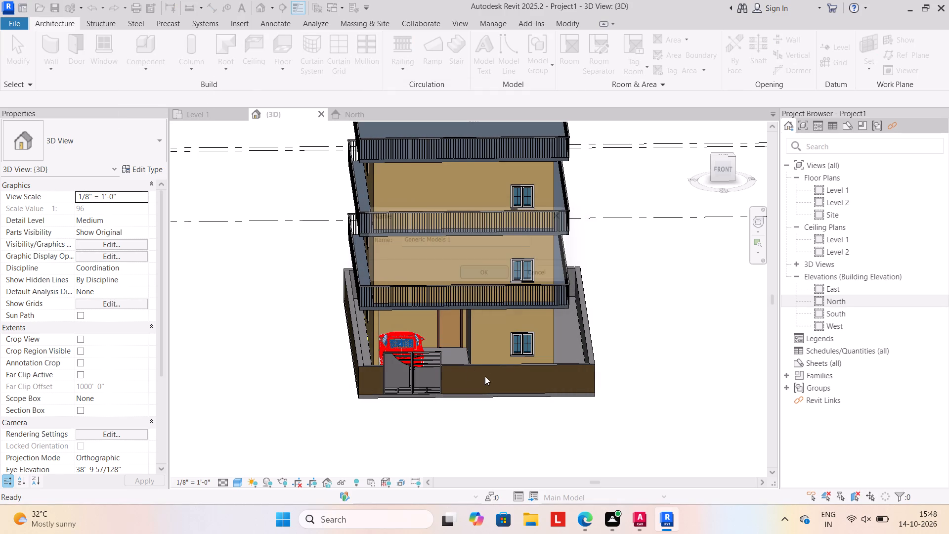
# Start an extrusion on the front compound wall's face and sketch a long upper rectangle, about 19' 6" long, on the section with the house window.
pyautogui.click(105, 50)
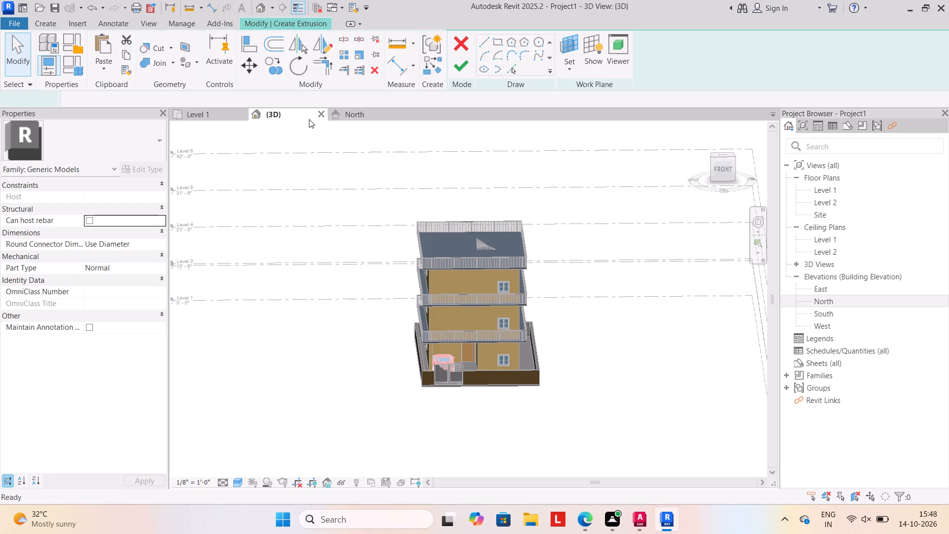
pyautogui.click(636, 68)
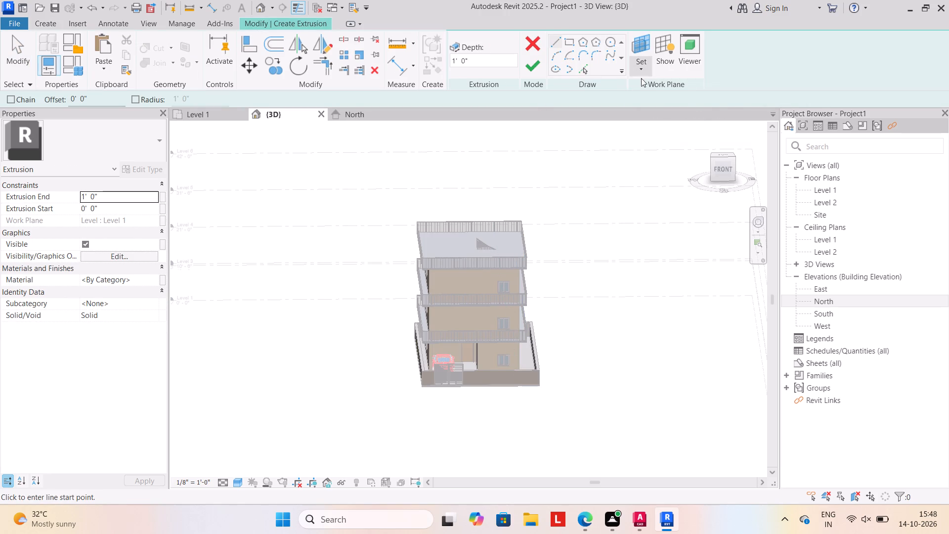
pyautogui.click(664, 116)
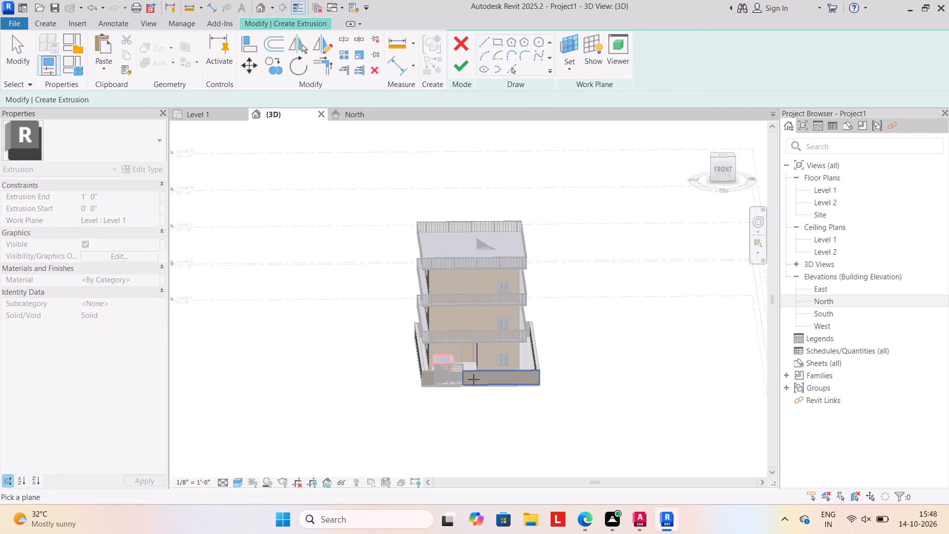
pyautogui.click(480, 371)
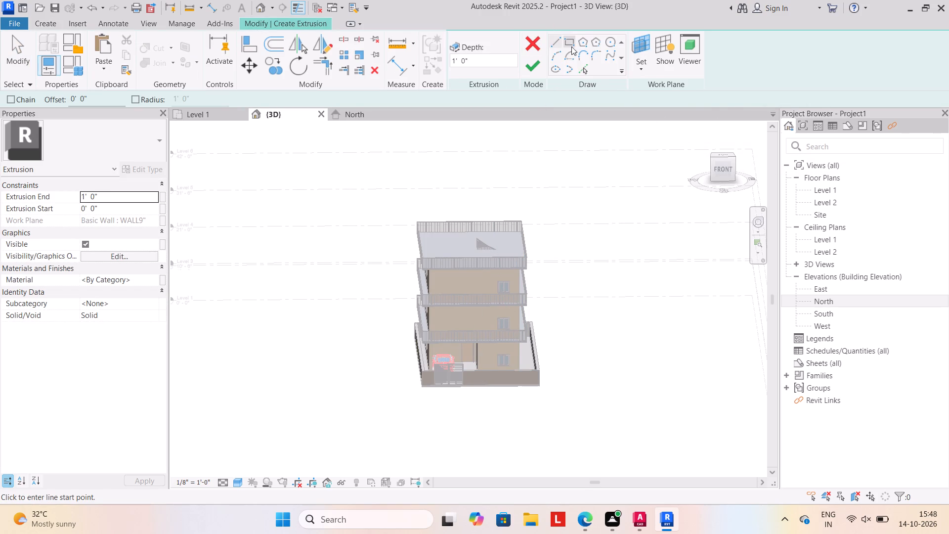
pyautogui.click(564, 44)
pyautogui.scroll(7, 472, 396)
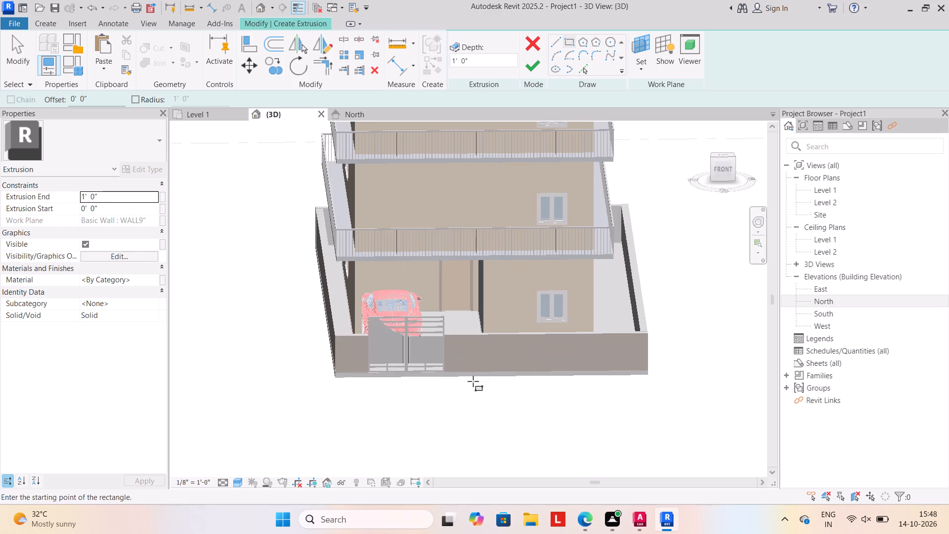
pyautogui.scroll(6, 467, 366)
pyautogui.moveTo(437, 334); pyautogui.dragTo(597, 337)
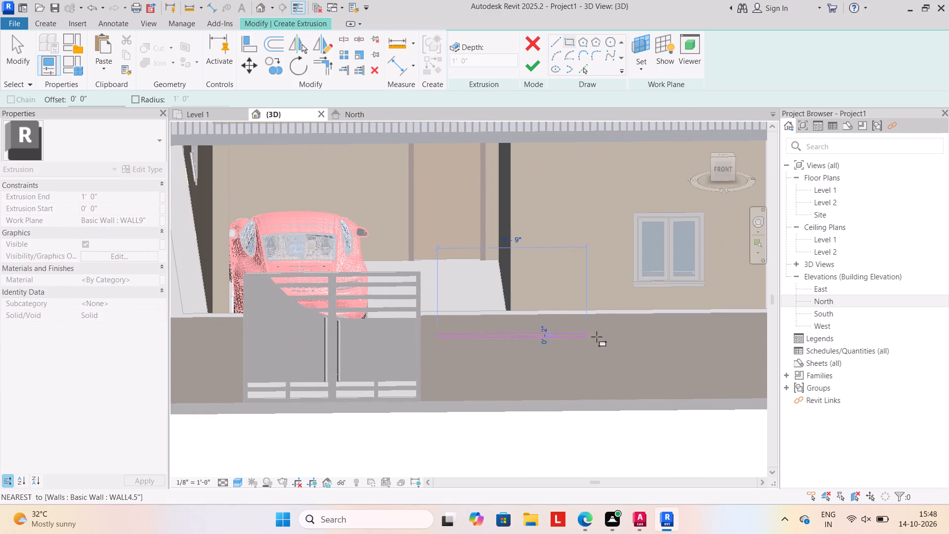
pyautogui.moveTo(597, 337); pyautogui.dragTo(733, 352)
pyautogui.scroll(-1, 734, 352)
pyautogui.moveTo(725, 352); pyautogui.dragTo(718, 352, button='middle')
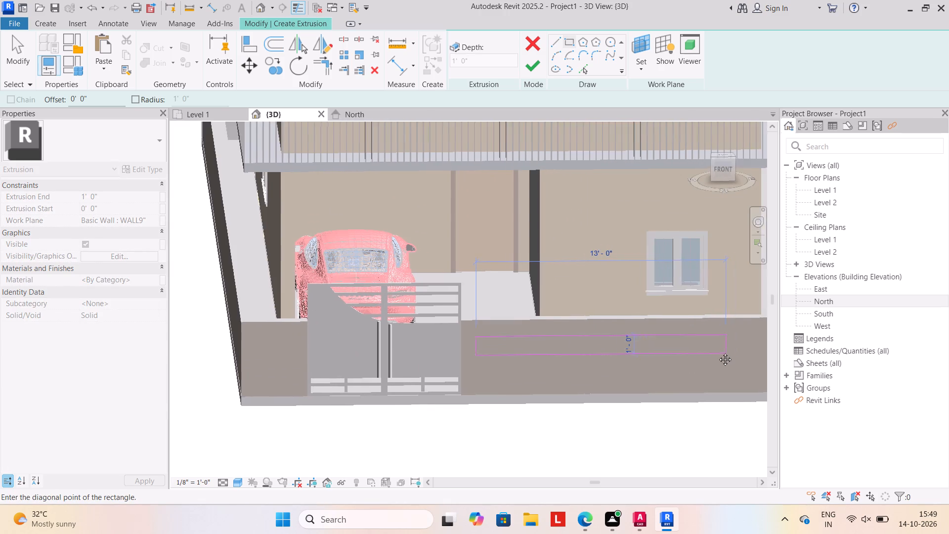
pyautogui.moveTo(718, 352); pyautogui.dragTo(651, 355, button='middle')
pyautogui.moveTo(724, 352); pyautogui.dragTo(606, 357, button='middle')
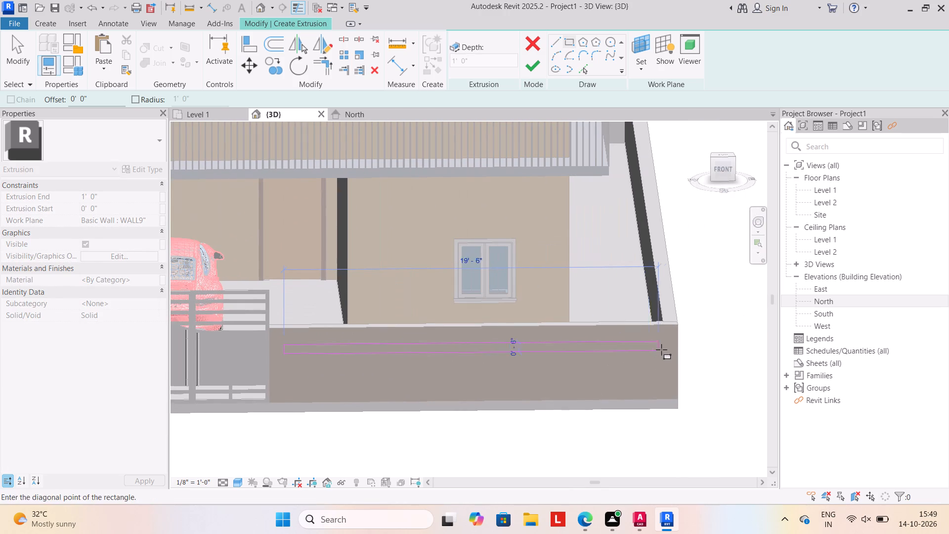
pyautogui.moveTo(663, 354); pyautogui.dragTo(652, 366)
# Sketch a second, thinner rectangle about 19' 9" long and 5" high below the first one, ending at the same wall end.
pyautogui.scroll(3, 286, 395)
pyautogui.moveTo(286, 370); pyautogui.dragTo(320, 378)
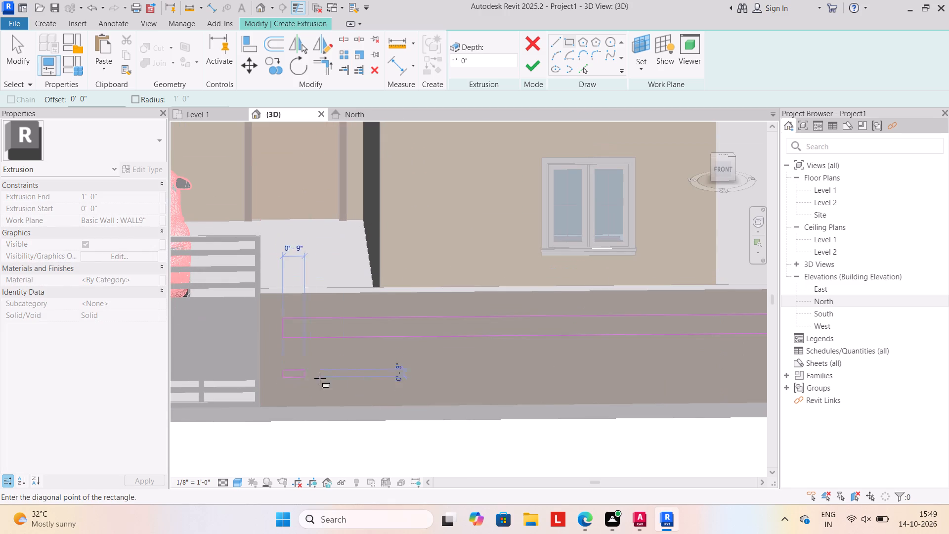
pyautogui.moveTo(320, 378); pyautogui.dragTo(711, 374)
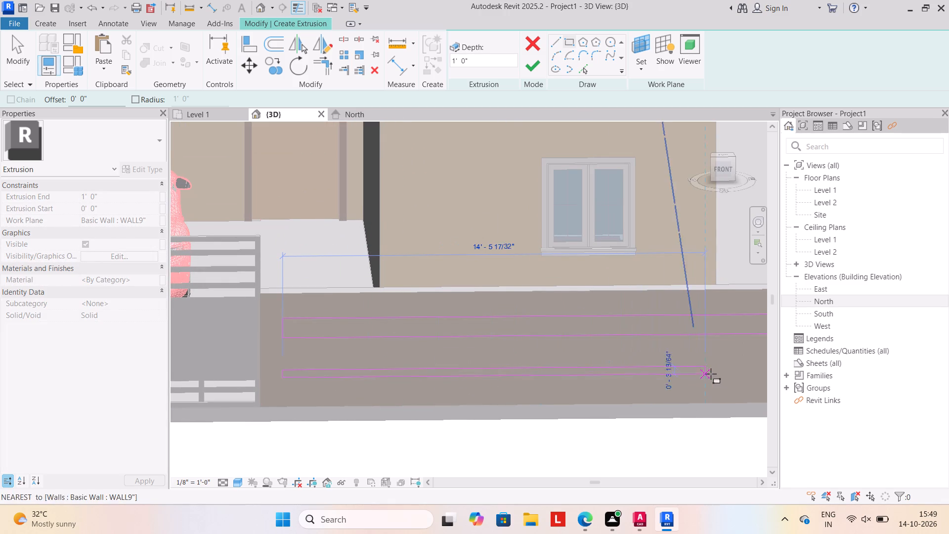
pyautogui.moveTo(711, 374); pyautogui.dragTo(726, 385)
pyautogui.moveTo(721, 385); pyautogui.dragTo(666, 392, button='middle')
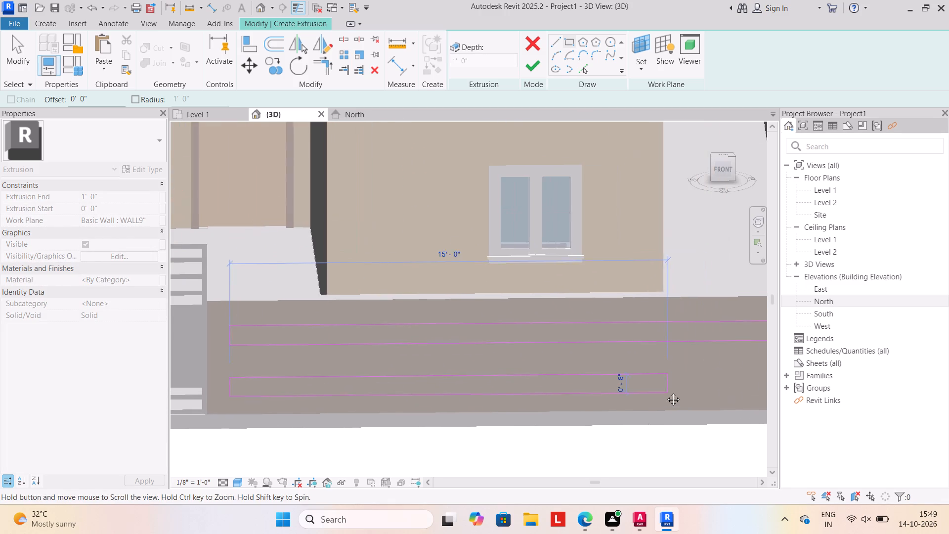
pyautogui.moveTo(666, 392); pyautogui.dragTo(665, 392, button='middle')
pyautogui.moveTo(726, 386); pyautogui.dragTo(659, 390, button='middle')
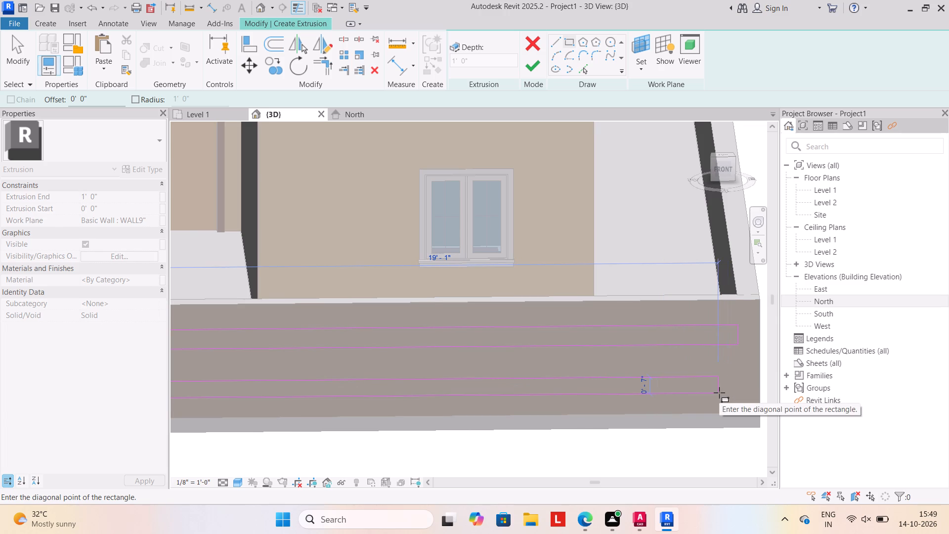
pyautogui.moveTo(719, 393); pyautogui.dragTo(659, 397, button='middle')
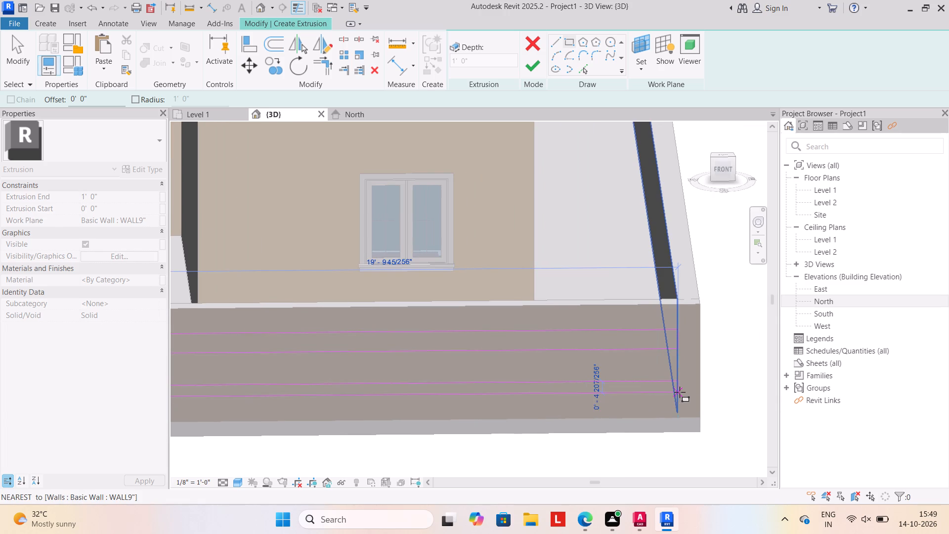
pyautogui.click(680, 392)
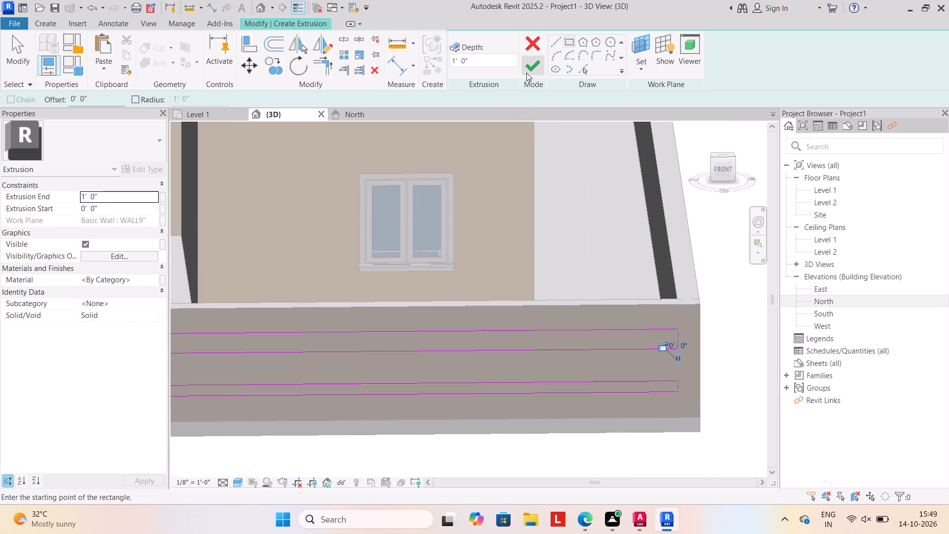
# Finish the two-rectangle extrusion at 1' 0" depth on the compound wall and complete the in-place model.
pyautogui.click(526, 73)
pyautogui.scroll(-4, 554, 340)
pyautogui.moveTo(563, 351); pyautogui.dragTo(616, 339, button='middle')
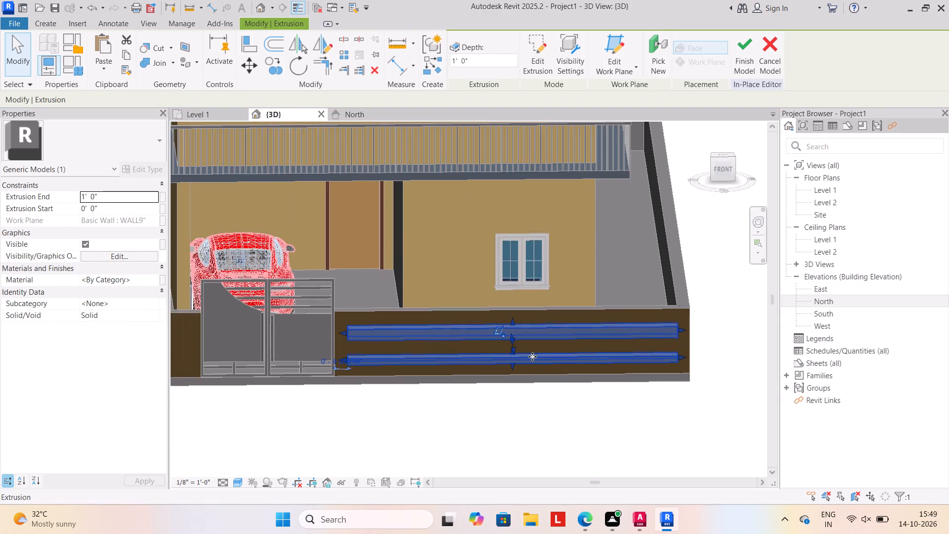
pyautogui.scroll(7, 532, 356)
pyautogui.click(478, 350)
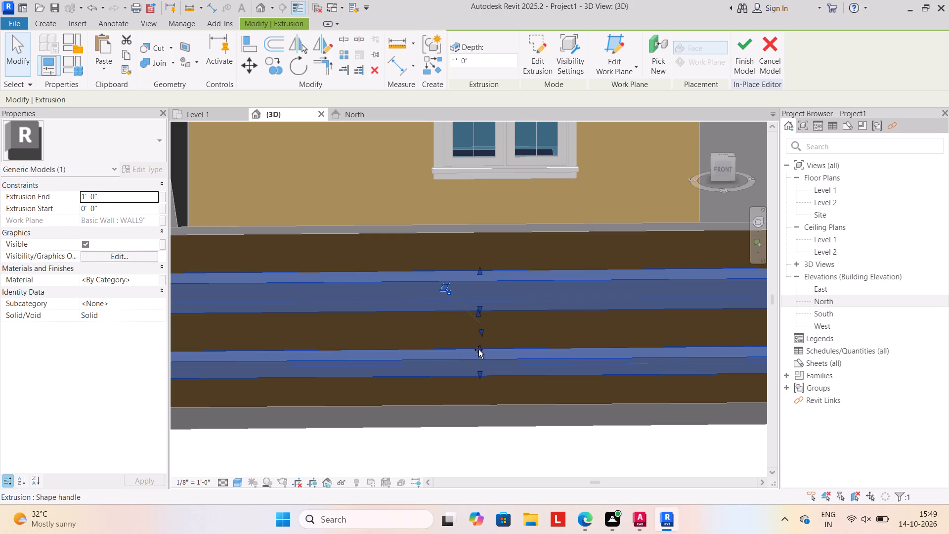
pyautogui.click(482, 362)
pyautogui.scroll(-8, 482, 366)
pyautogui.click(469, 432)
pyautogui.click(452, 59)
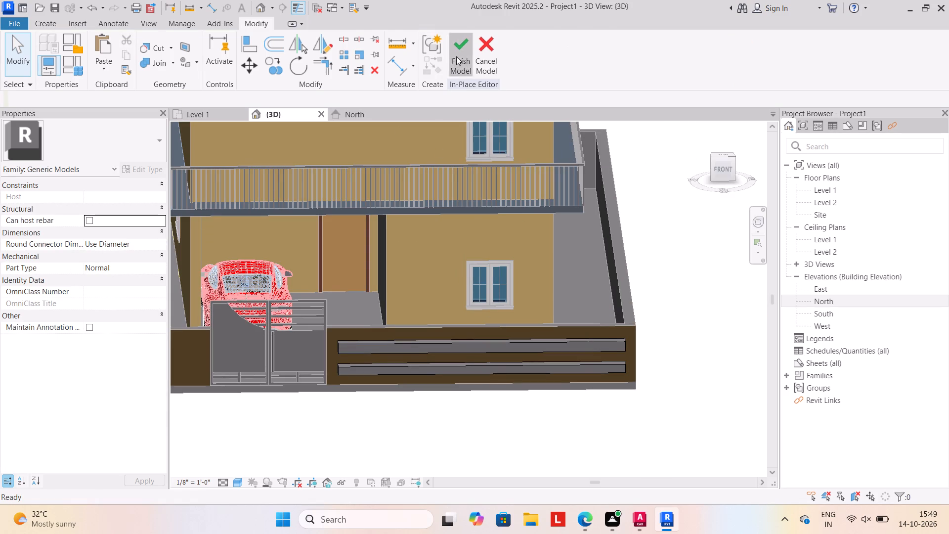
# Start another in-place model component in the Generic Models category, keeping the suggested name.
pyautogui.scroll(-6, 445, 339)
pyautogui.moveTo(417, 372); pyautogui.dragTo(500, 352, button='middle')
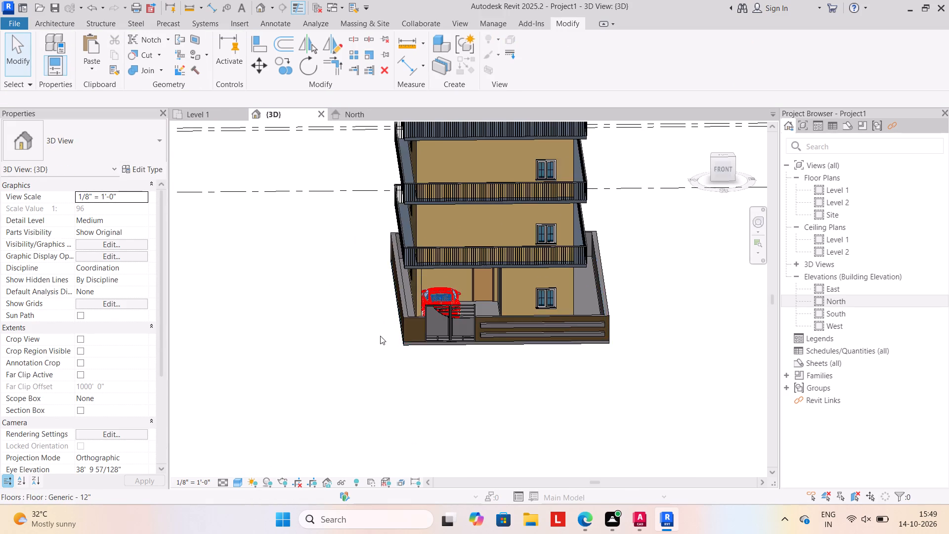
pyautogui.scroll(8, 379, 334)
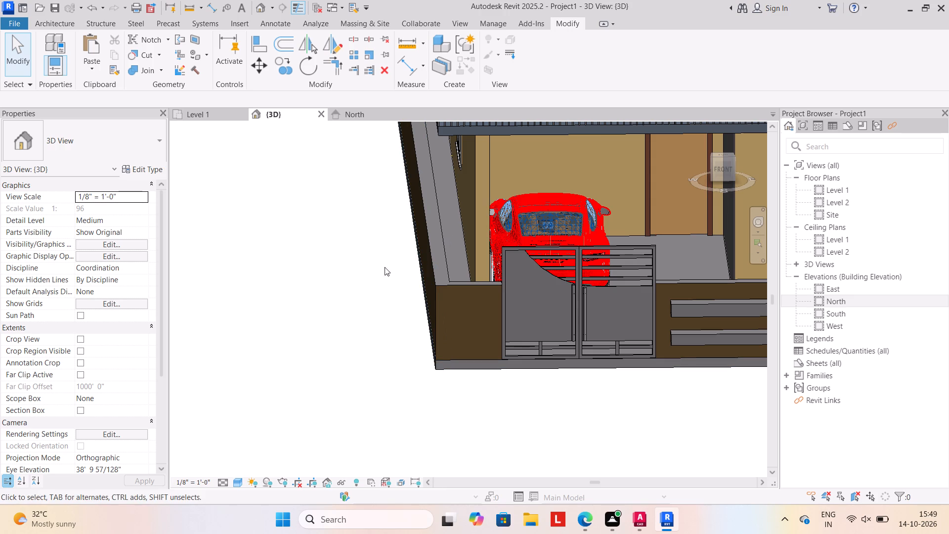
pyautogui.click(49, 19)
pyautogui.click(141, 71)
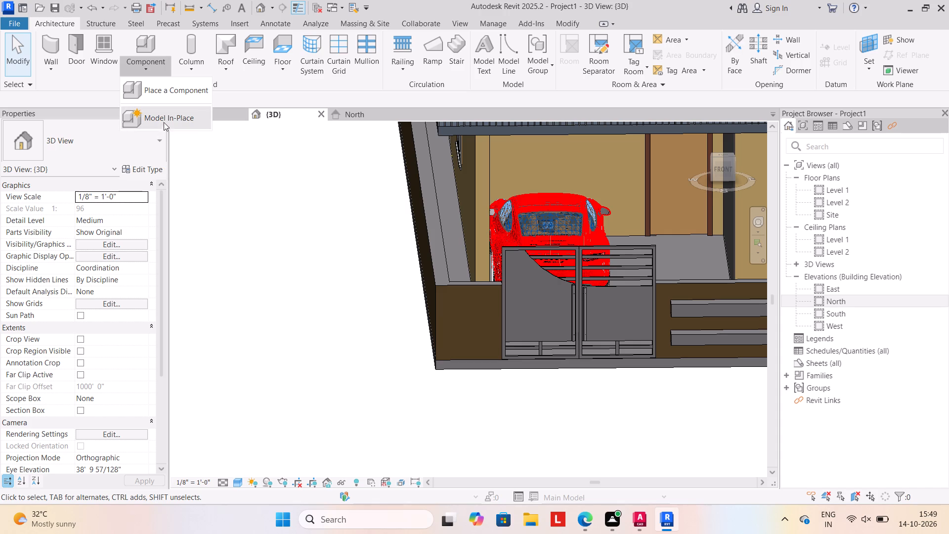
pyautogui.click(164, 121)
pyautogui.scroll(-5, 463, 230)
pyautogui.click(449, 253)
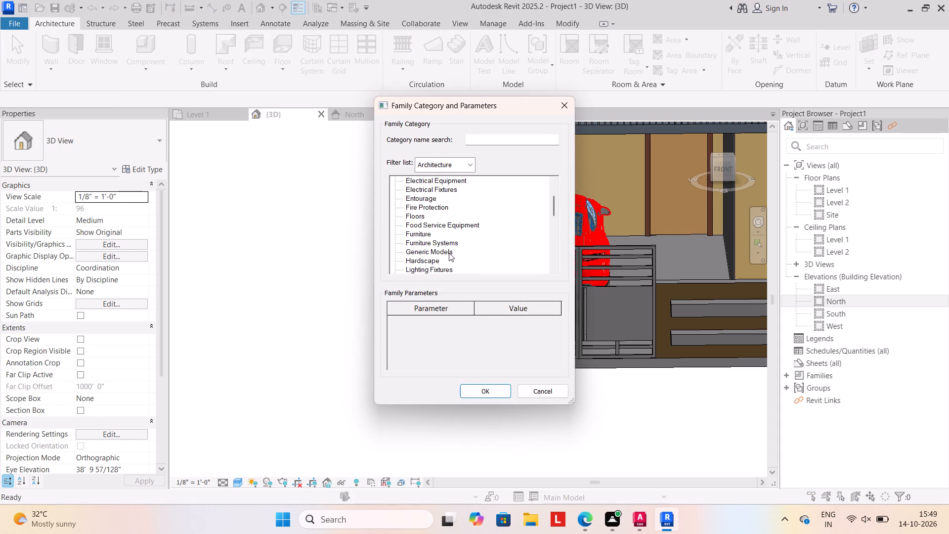
pyautogui.click(479, 390)
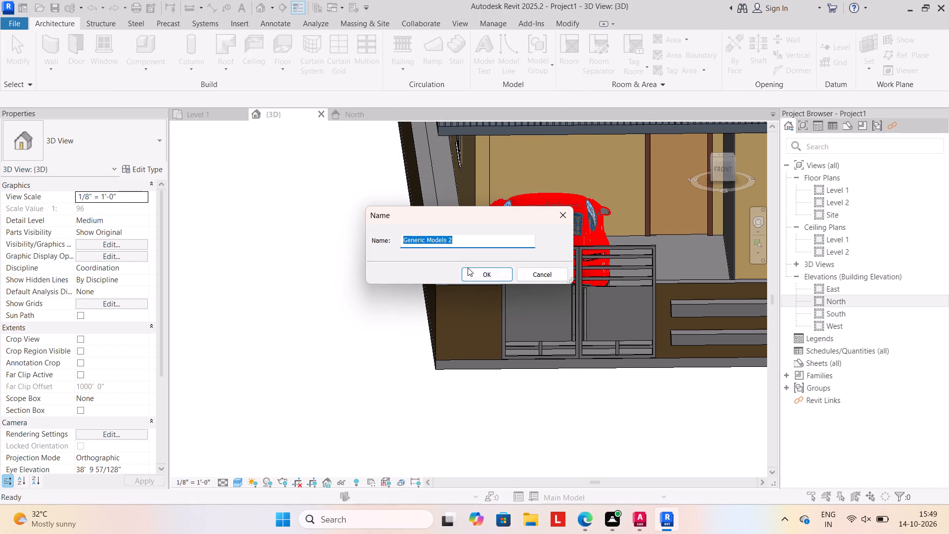
pyautogui.click(476, 276)
# Start an extrusion on the front compound wall's face and sketch a six-sided polygon, about 1' 0" radius, on the short section beside the gate.
pyautogui.click(104, 50)
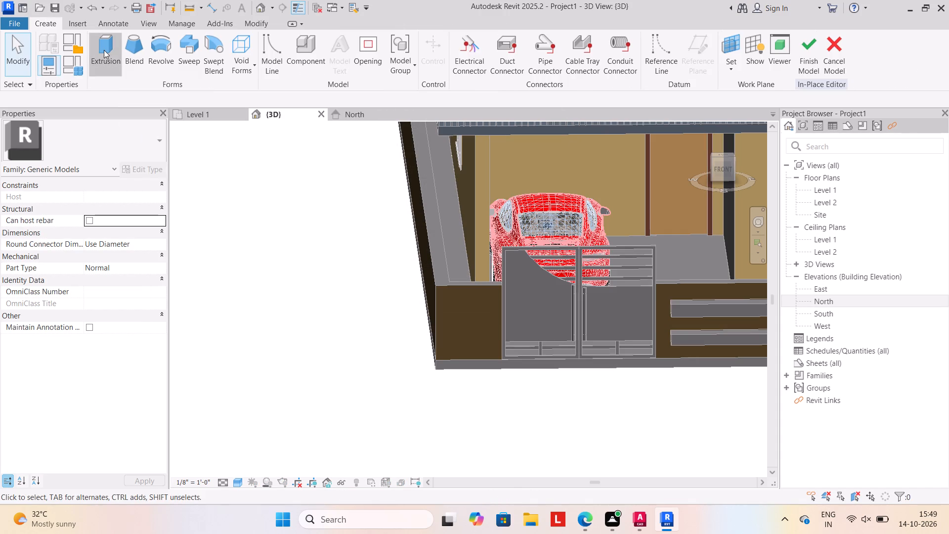
pyautogui.click(637, 66)
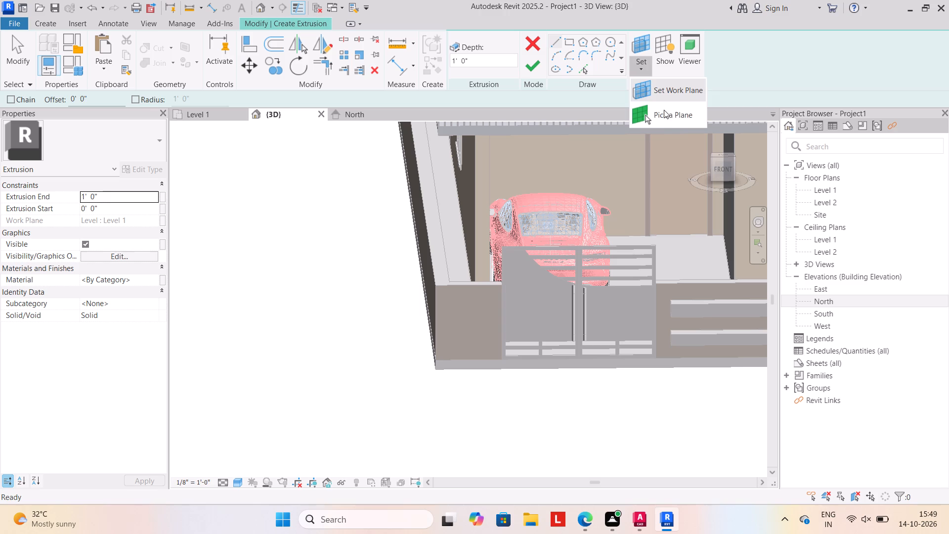
pyautogui.click(668, 114)
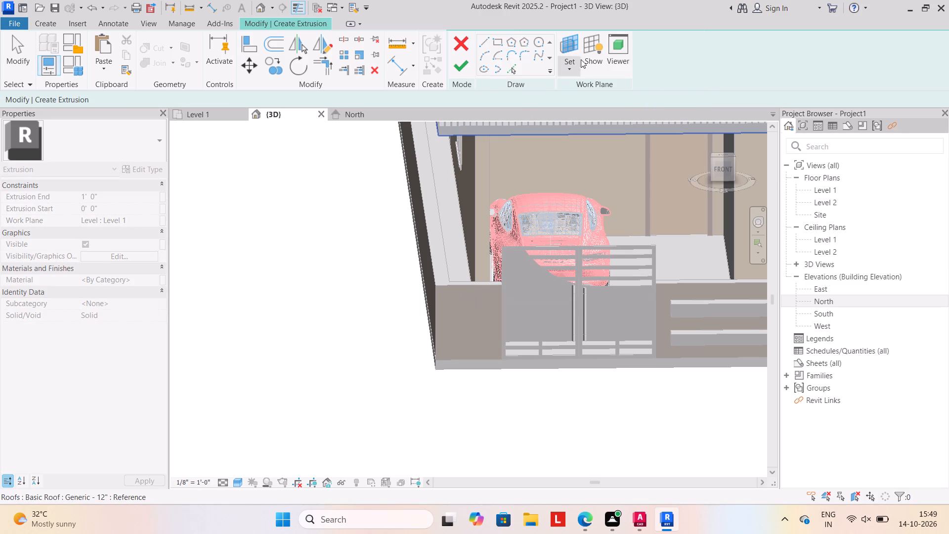
pyautogui.click(564, 69)
pyautogui.click(583, 114)
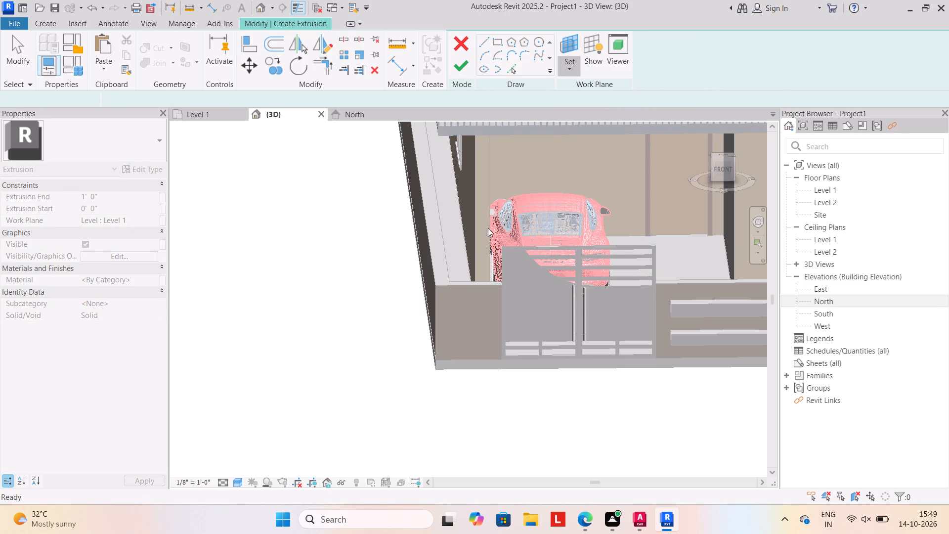
pyautogui.moveTo(457, 288); pyautogui.dragTo(467, 272)
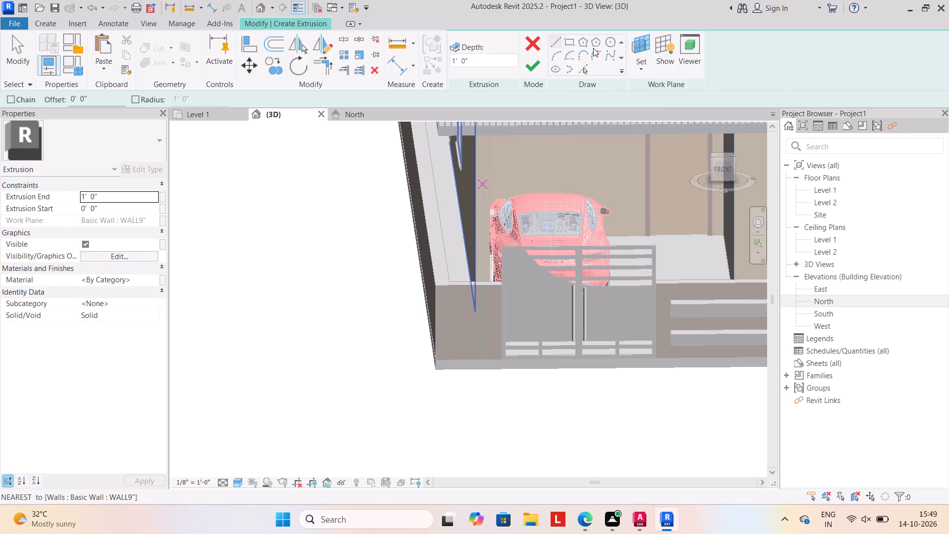
pyautogui.click(584, 45)
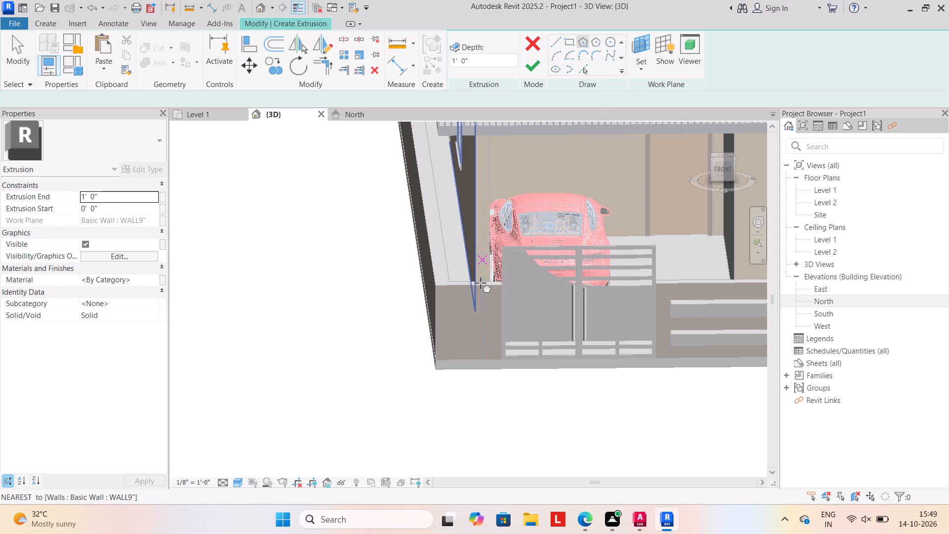
pyautogui.click(464, 336)
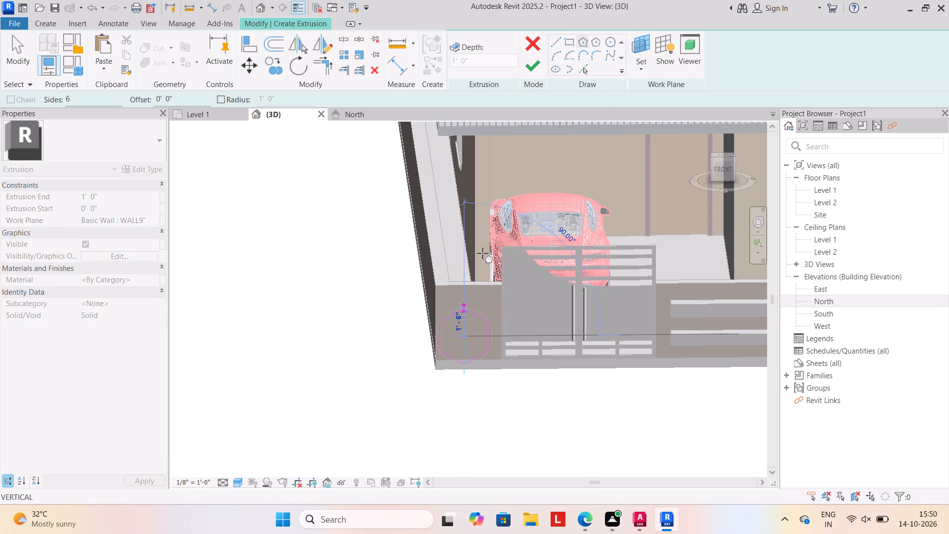
pyautogui.click(582, 43)
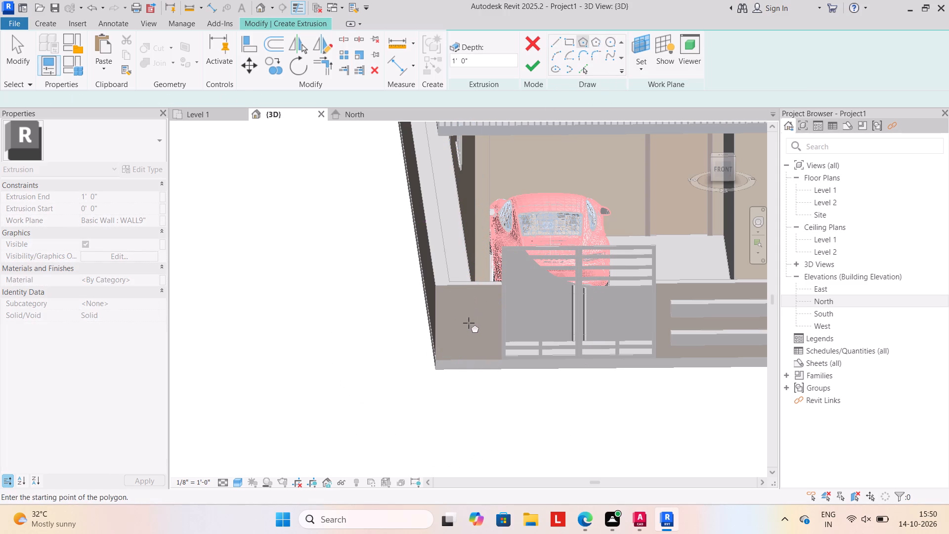
pyautogui.click(468, 324)
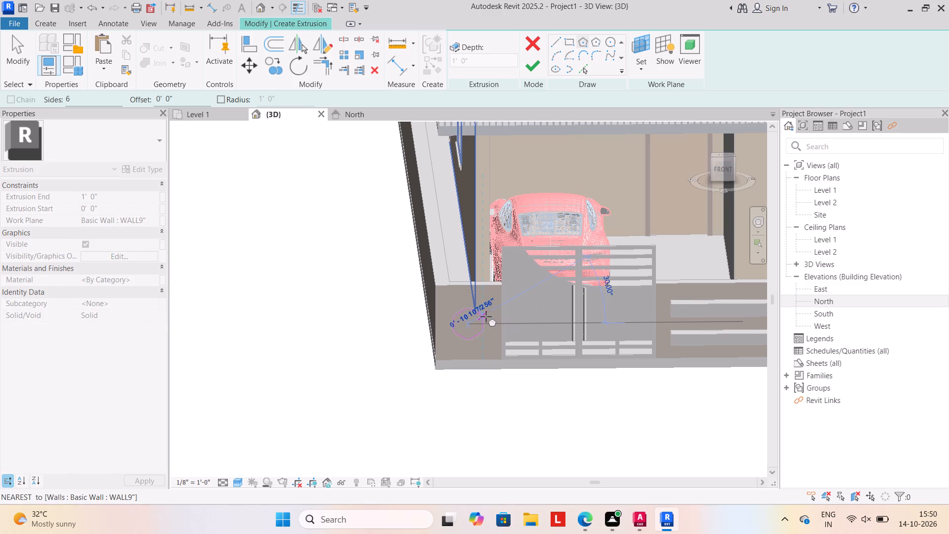
pyautogui.scroll(7, 481, 308)
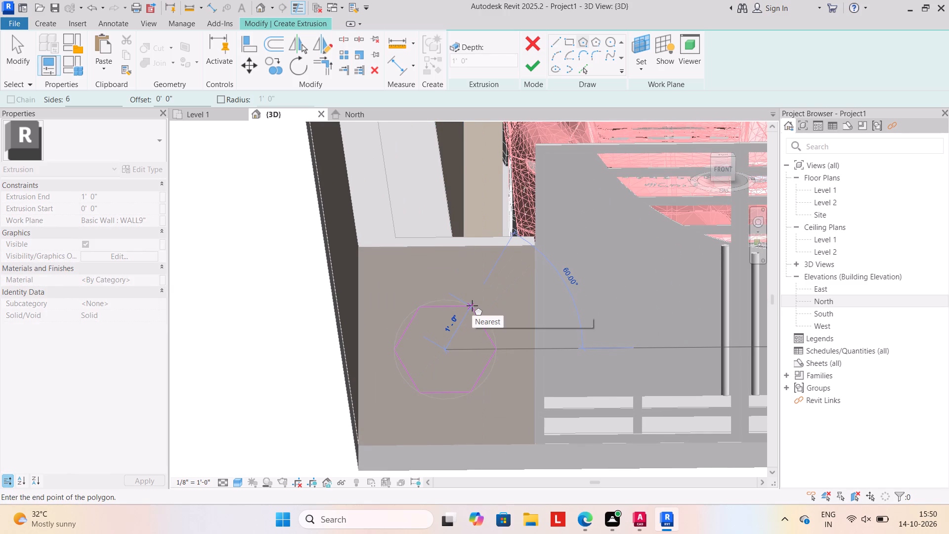
pyautogui.click(473, 306)
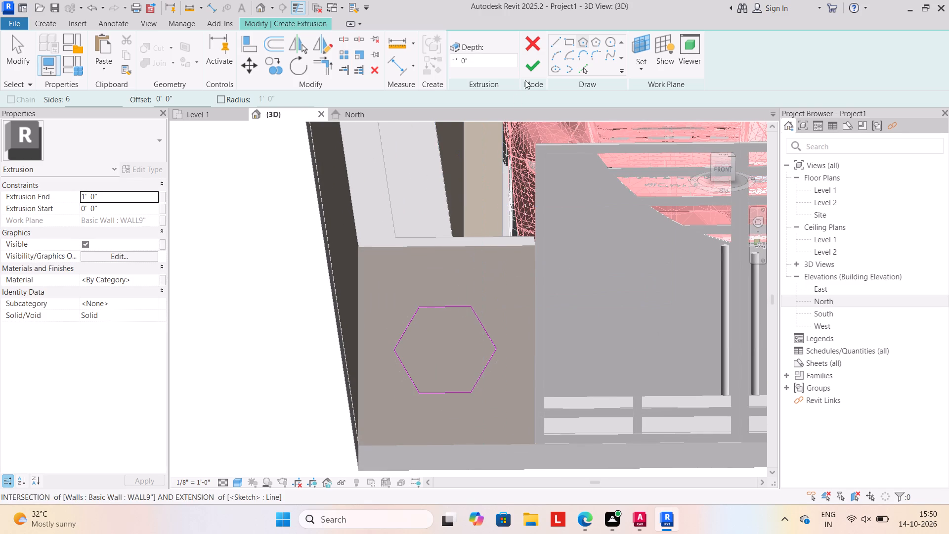
# Finish the hexagon extrusion at 1' 0" depth and complete the in-place model.
pyautogui.click(530, 70)
pyautogui.scroll(-11, 462, 326)
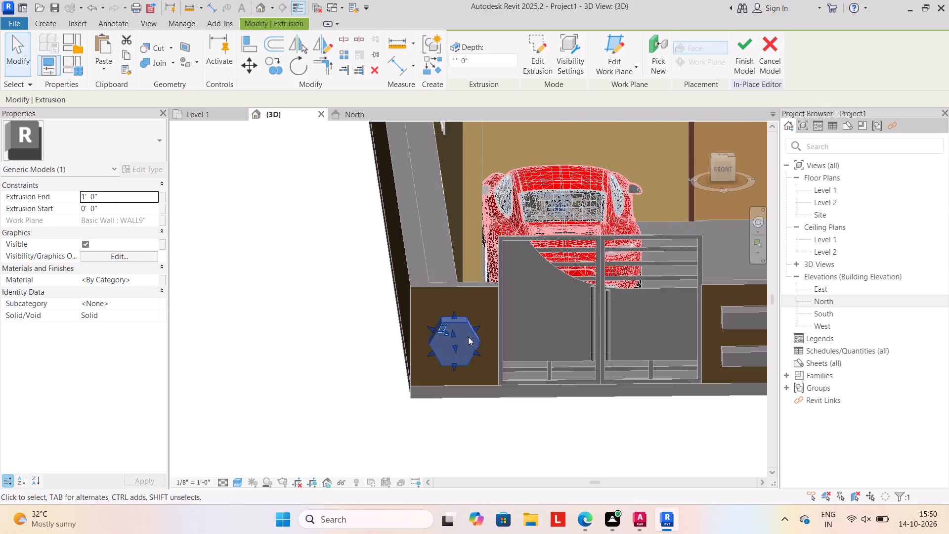
pyautogui.click(480, 404)
pyautogui.click(464, 64)
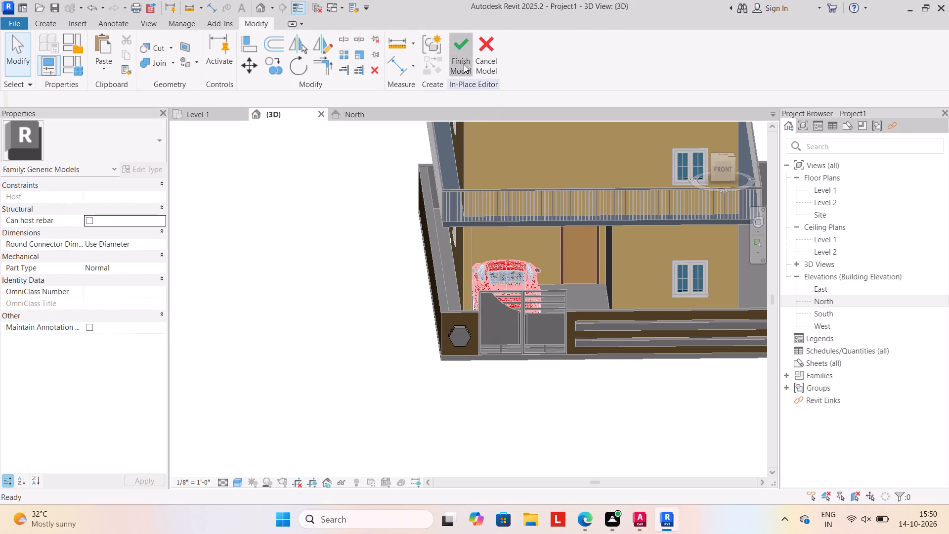
# Open the long two-bar extrusion on the compound wall for in-place editing and start the Paint tool.
pyautogui.click(597, 327)
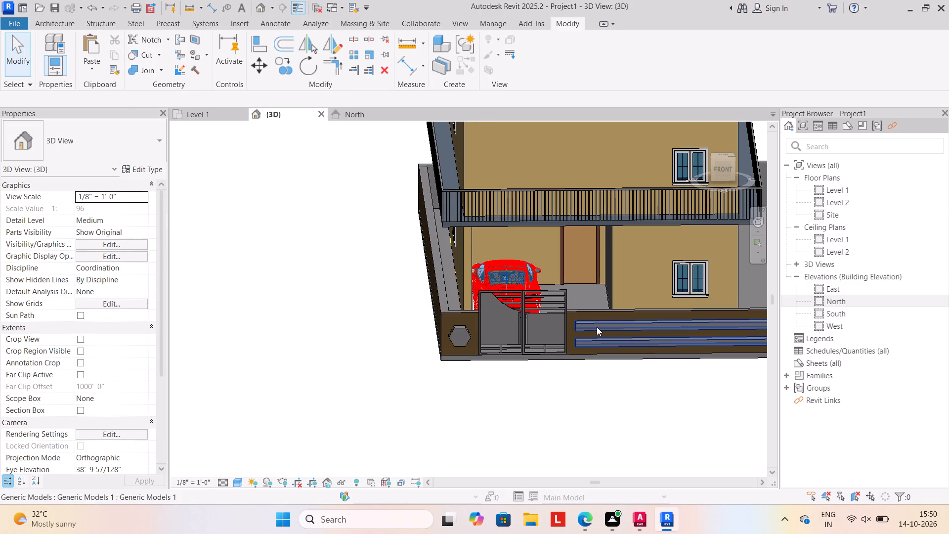
pyautogui.scroll(-2, 602, 368)
pyautogui.moveTo(625, 379); pyautogui.dragTo(579, 382, button='middle')
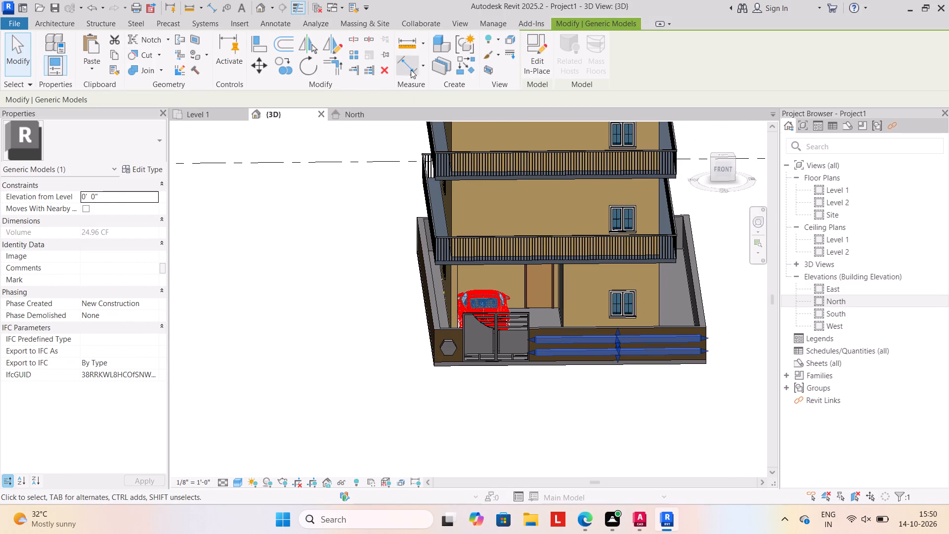
pyautogui.click(538, 67)
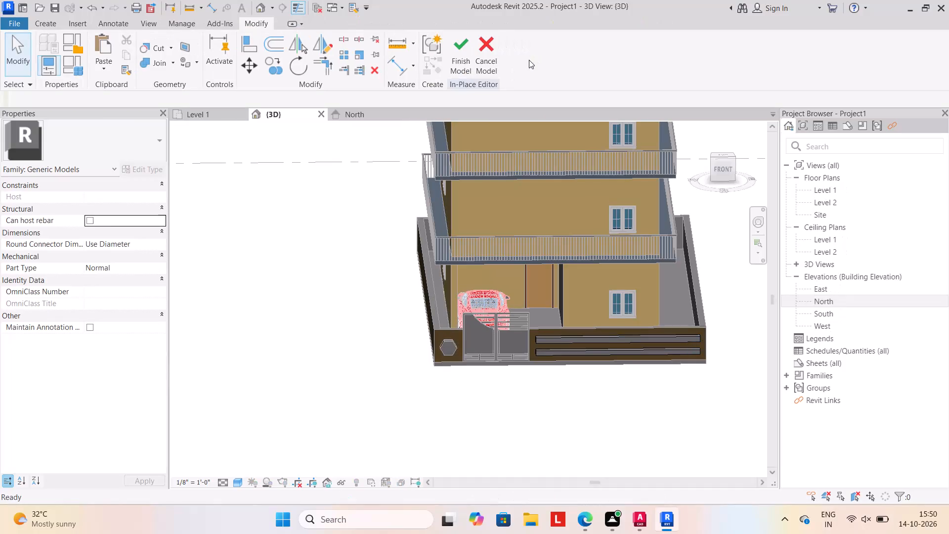
pyautogui.click(198, 63)
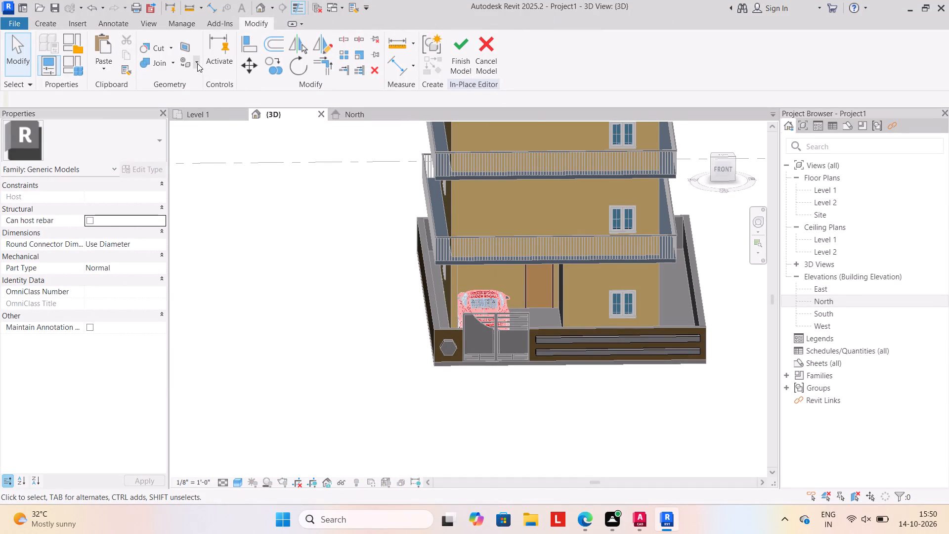
pyautogui.click(225, 88)
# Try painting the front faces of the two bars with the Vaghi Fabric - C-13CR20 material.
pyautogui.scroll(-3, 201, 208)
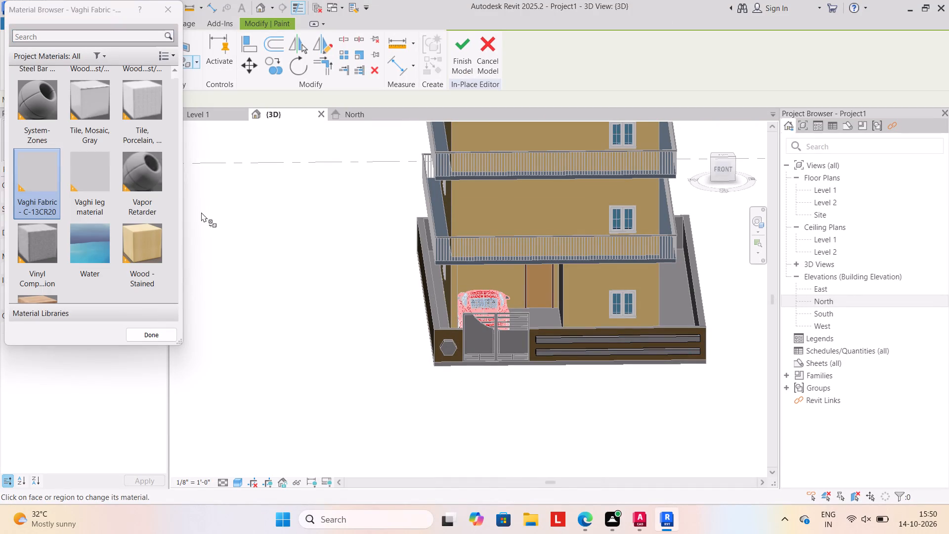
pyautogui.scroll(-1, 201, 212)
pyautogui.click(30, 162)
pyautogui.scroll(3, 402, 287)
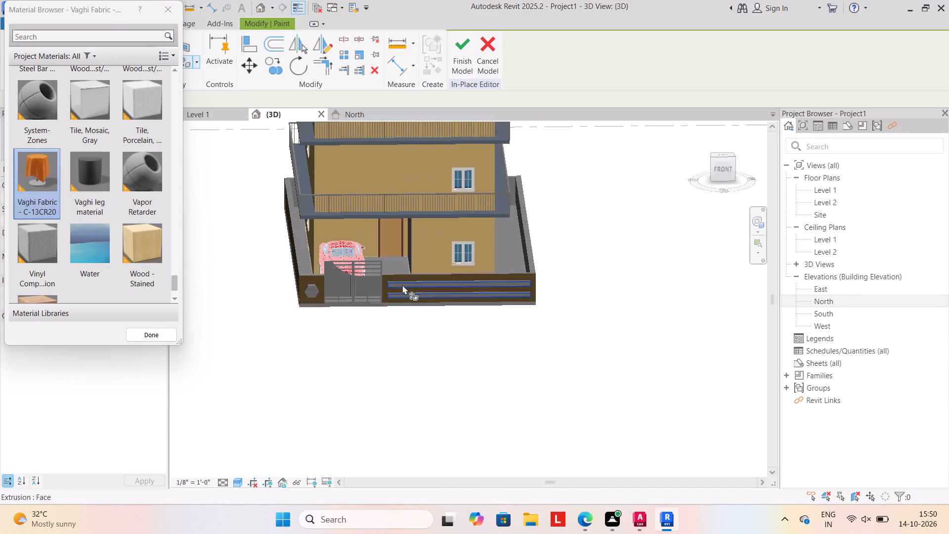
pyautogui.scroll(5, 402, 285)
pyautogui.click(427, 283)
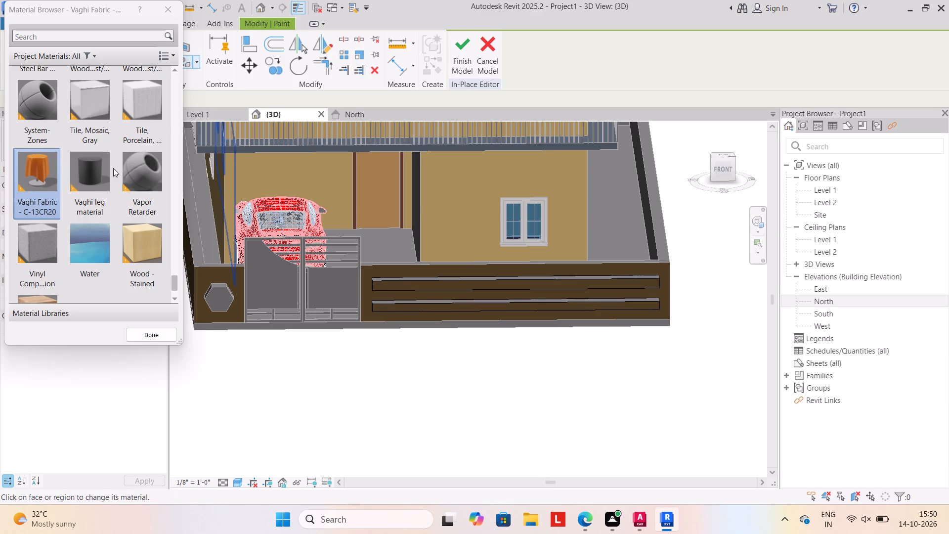
# Paint the front faces of the two bars with the Softwood, Lumber material.
pyautogui.scroll(2, 112, 158)
pyautogui.scroll(-1, 110, 169)
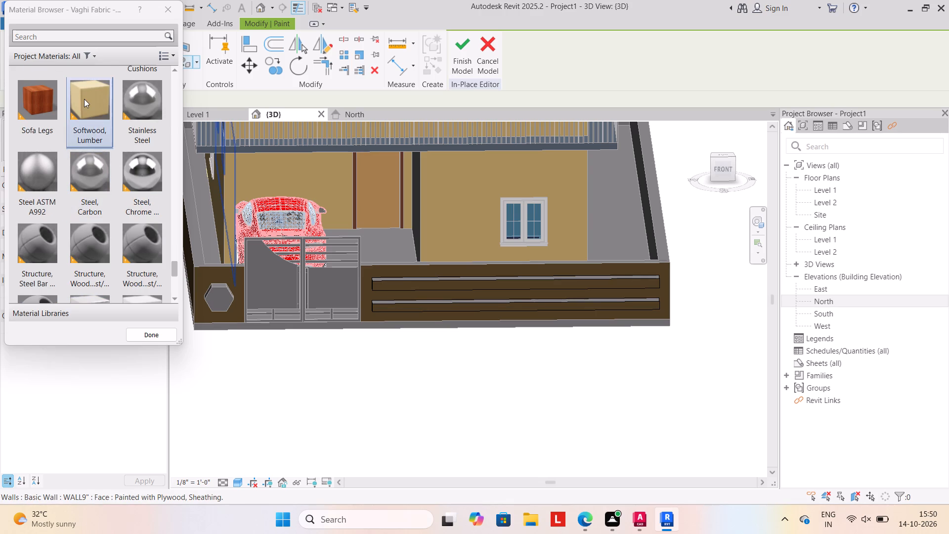
pyautogui.click(84, 99)
pyautogui.click(430, 305)
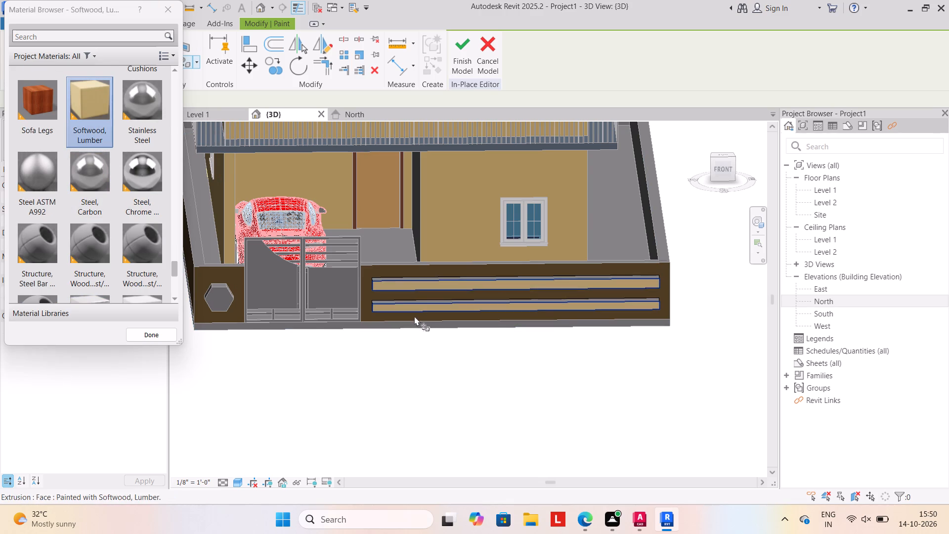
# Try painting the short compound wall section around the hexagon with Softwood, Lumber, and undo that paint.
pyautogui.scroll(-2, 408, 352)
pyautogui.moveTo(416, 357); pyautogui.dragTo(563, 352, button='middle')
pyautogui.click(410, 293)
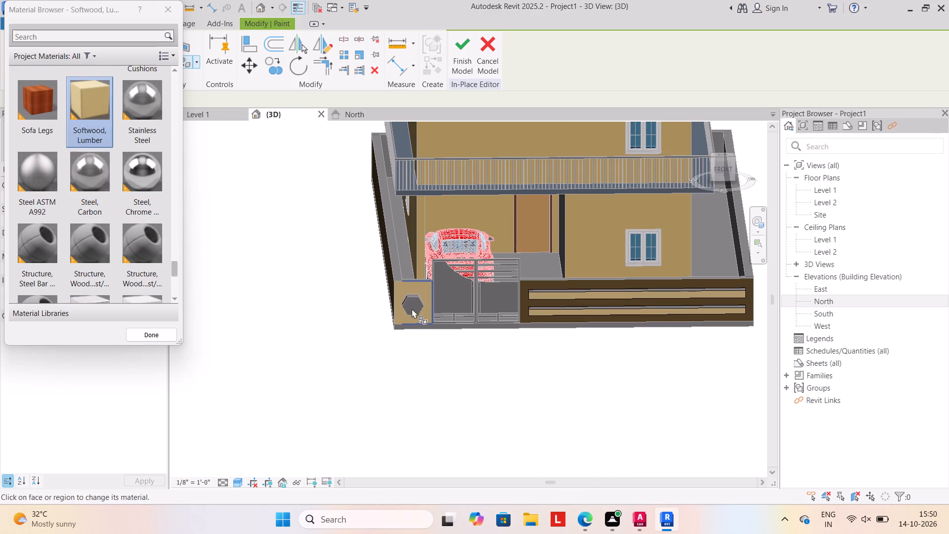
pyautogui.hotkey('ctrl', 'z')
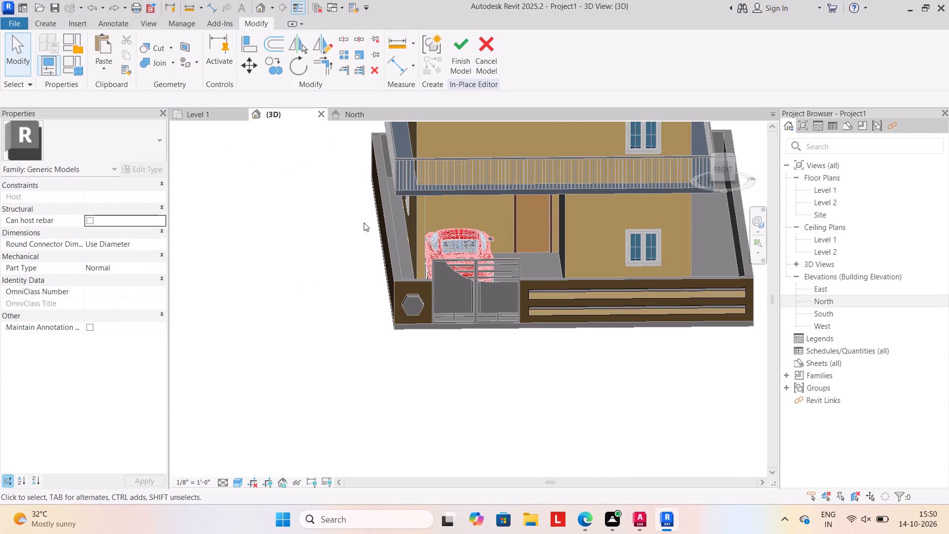
# Finish the in-place edit of the two-bar model.
pyautogui.click(465, 48)
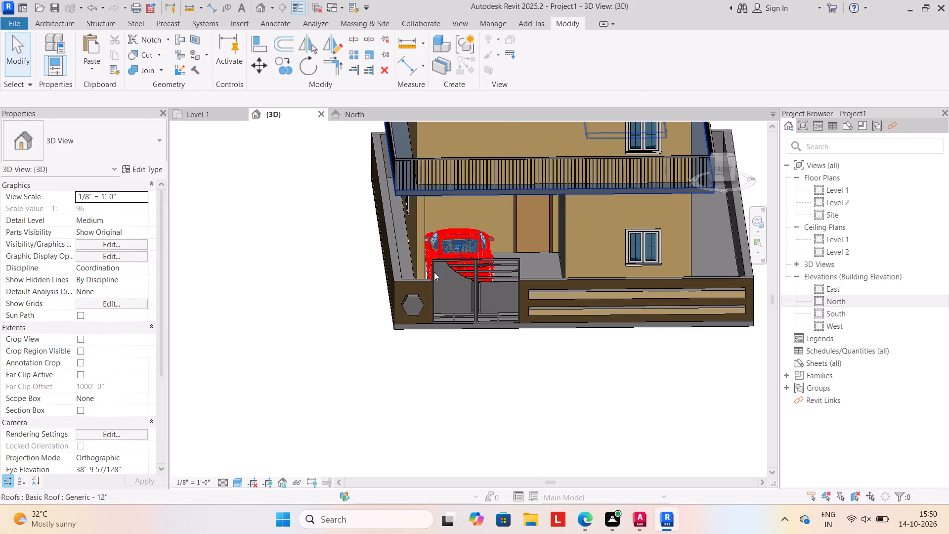
# Edit the hexagon extrusion in place, paint its front face with Wood - Stained, and finish the model.
pyautogui.click(417, 303)
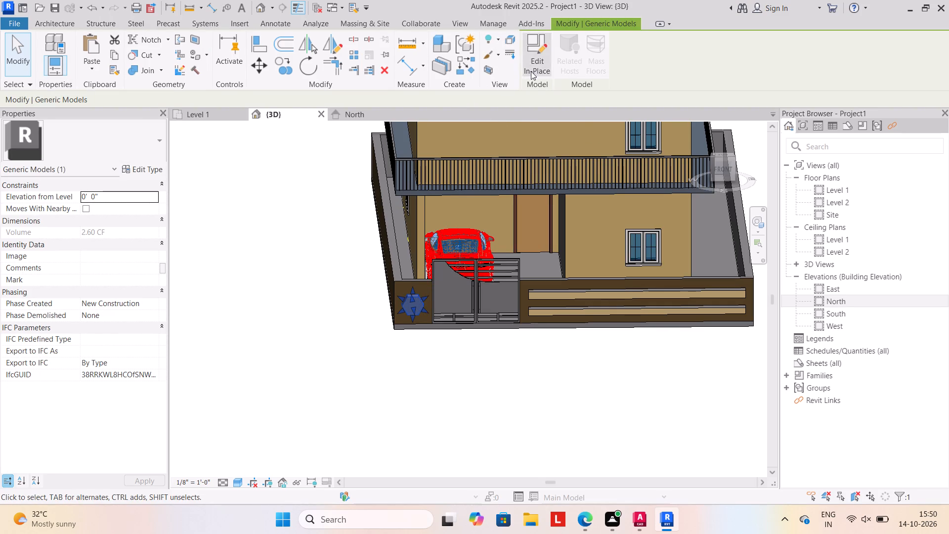
pyautogui.click(531, 71)
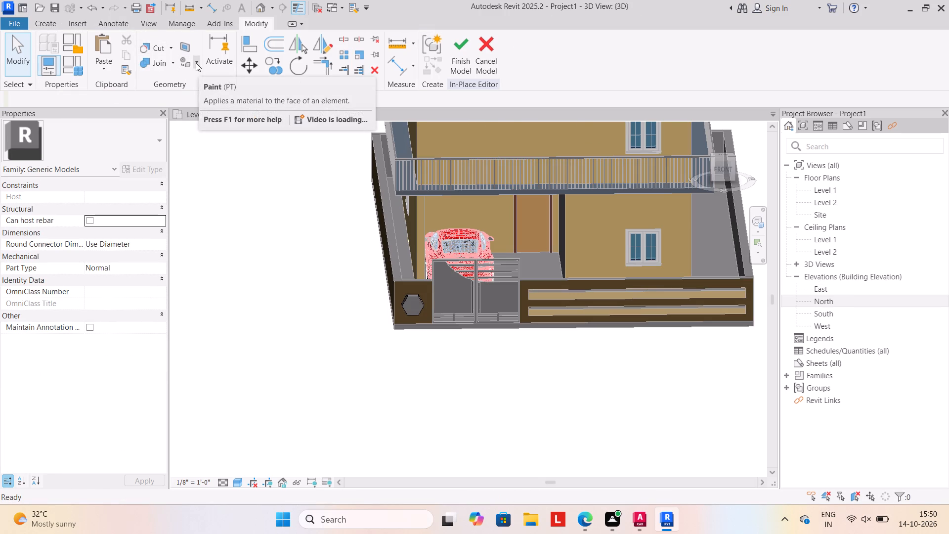
pyautogui.click(194, 62)
pyautogui.click(203, 79)
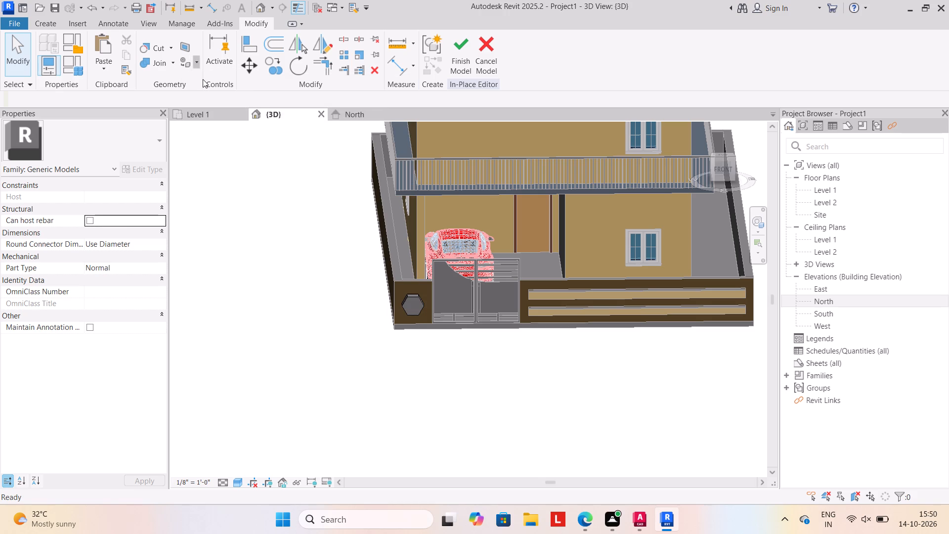
pyautogui.scroll(-4, 106, 197)
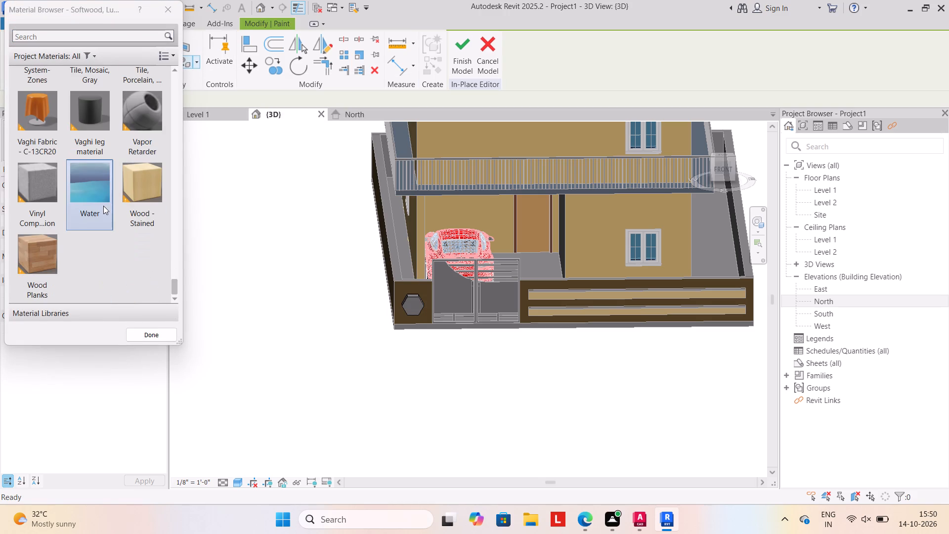
pyautogui.moveTo(131, 182); pyautogui.dragTo(139, 184)
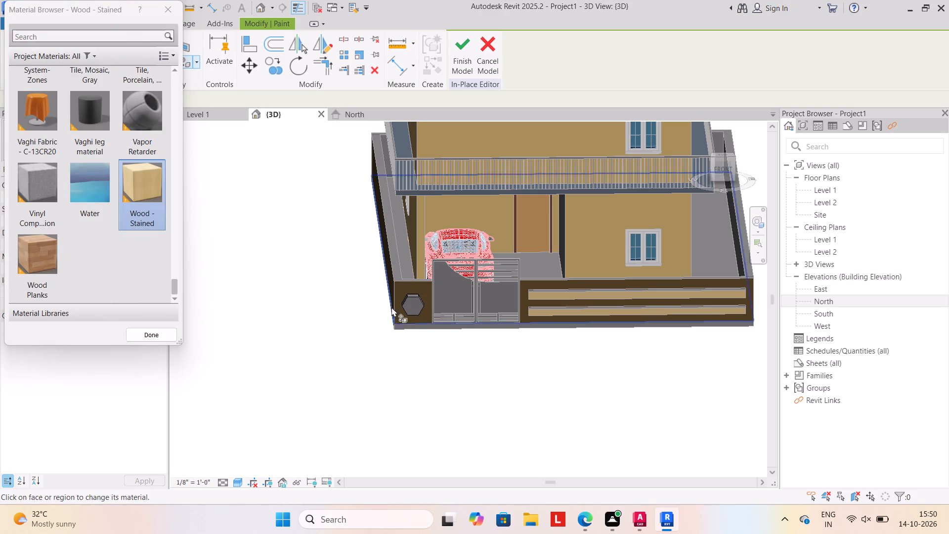
pyautogui.click(410, 304)
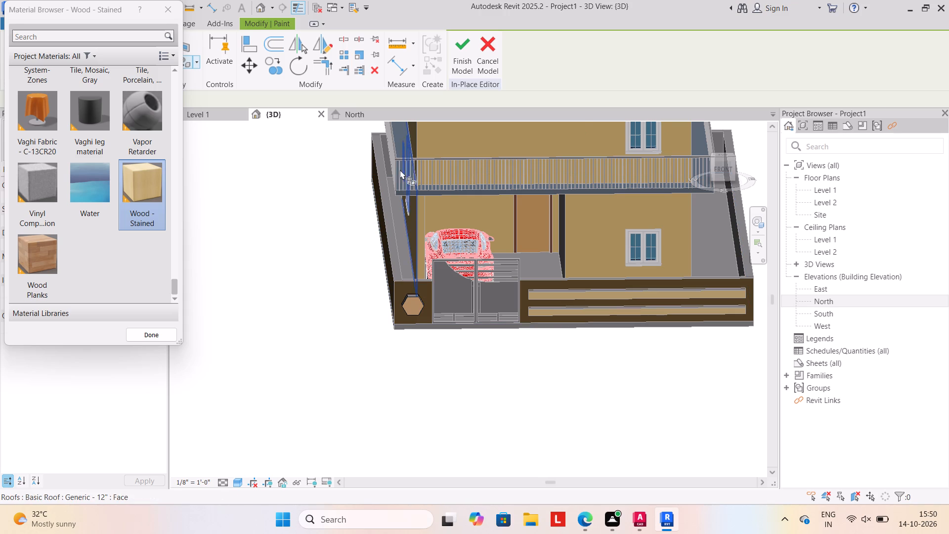
pyautogui.click(168, 3)
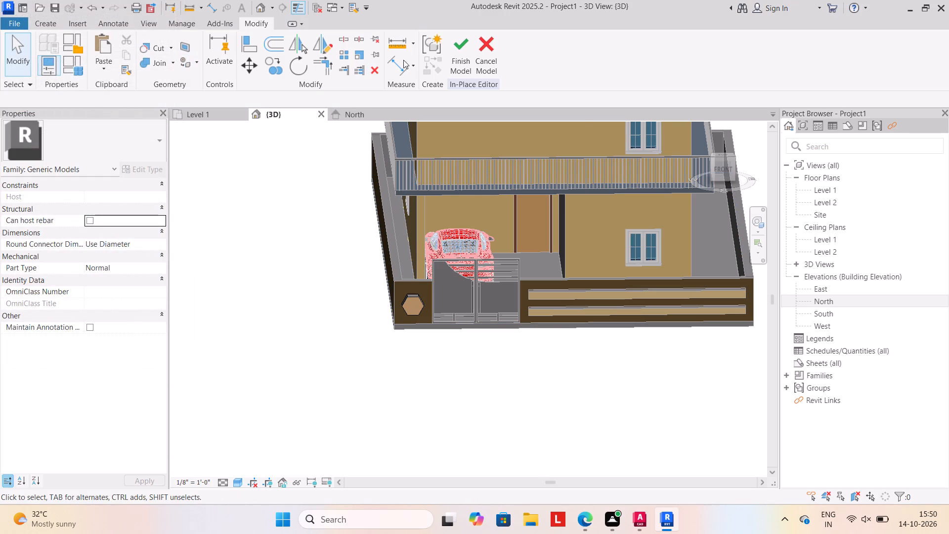
pyautogui.click(455, 57)
# Examine the painted extrusions on the front compound wall and the overall appearance of the house.
pyautogui.scroll(-7, 436, 374)
pyautogui.scroll(-1, 460, 310)
pyautogui.scroll(3, 527, 373)
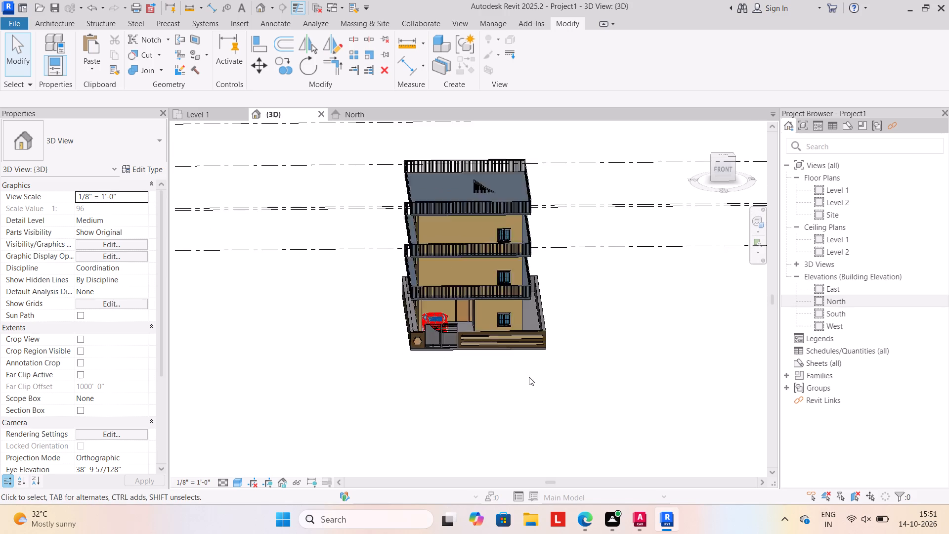
pyautogui.scroll(9, 529, 377)
pyautogui.scroll(-4, 533, 384)
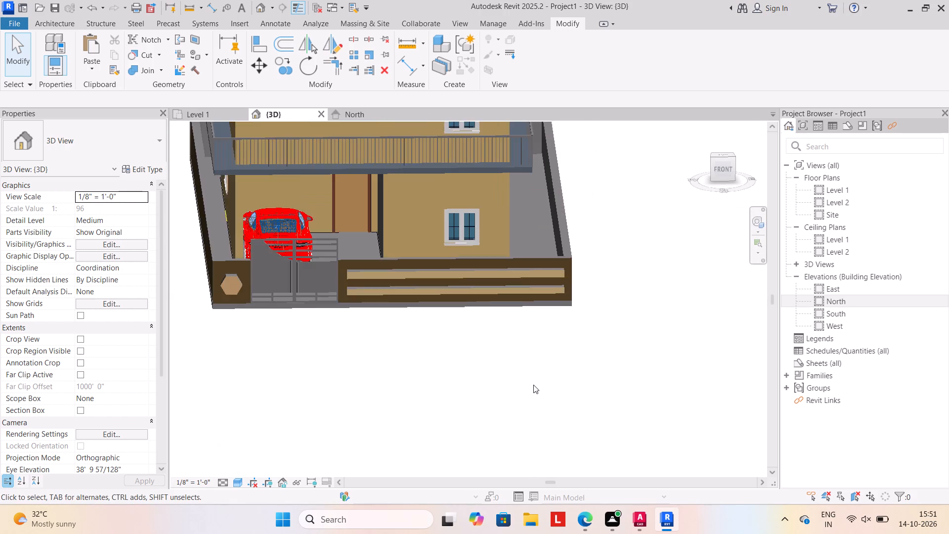
pyautogui.scroll(-7, 533, 386)
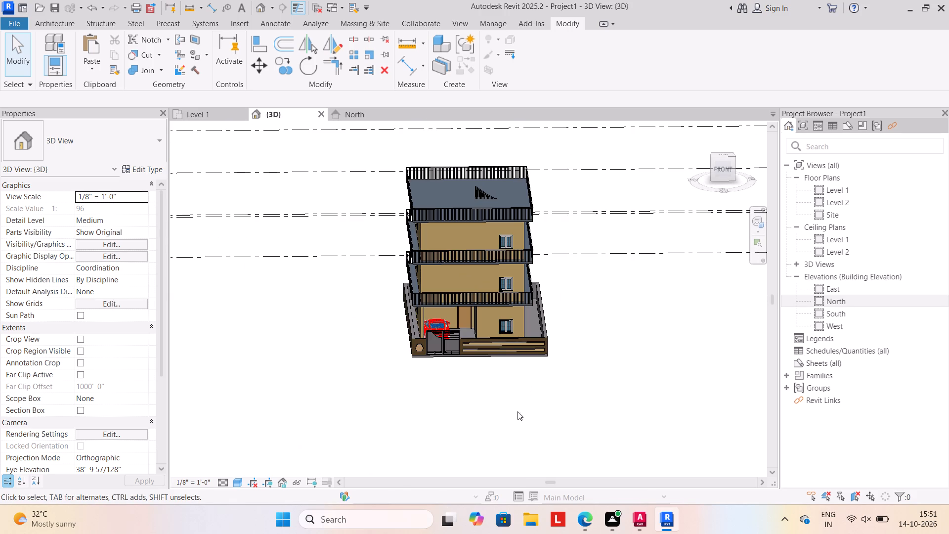
# Start a new in-place model in the Generic Models category, accepting the default name, with the right-side compound wall in view.
pyautogui.keyDown('shift'); pyautogui.moveTo(524, 407); pyautogui.dragTo(400, 421, button='middle'); pyautogui.keyUp('shift')
pyautogui.keyDown('shift'); pyautogui.moveTo(470, 414); pyautogui.dragTo(406, 417, button='middle'); pyautogui.keyUp('shift')
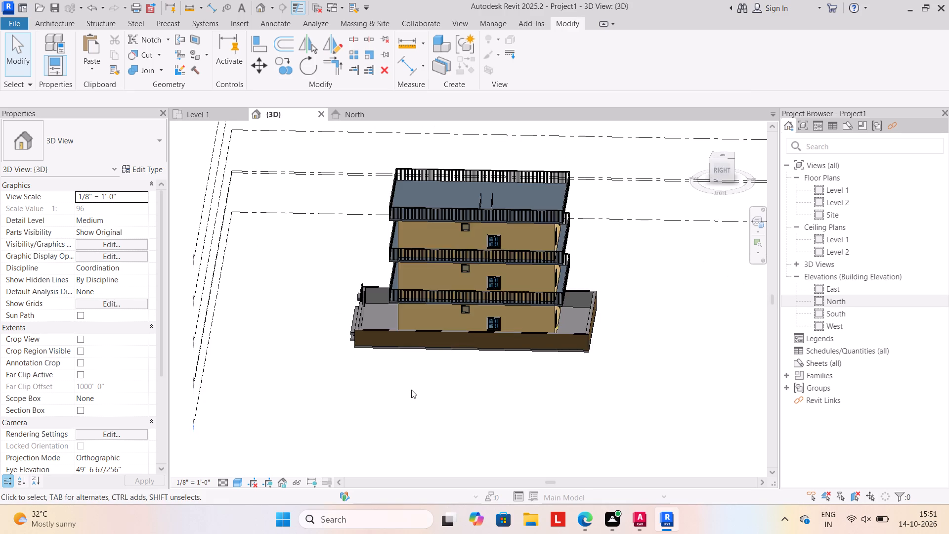
pyautogui.scroll(3, 423, 383)
pyautogui.keyDown('shift'); pyautogui.moveTo(419, 406); pyautogui.dragTo(443, 394, button='middle'); pyautogui.keyUp('shift')
pyautogui.keyDown('shift'); pyautogui.moveTo(451, 394); pyautogui.dragTo(437, 388, button='middle'); pyautogui.keyUp('shift')
pyautogui.keyDown('shift'); pyautogui.scroll(1, 444, 394); pyautogui.keyUp('shift')
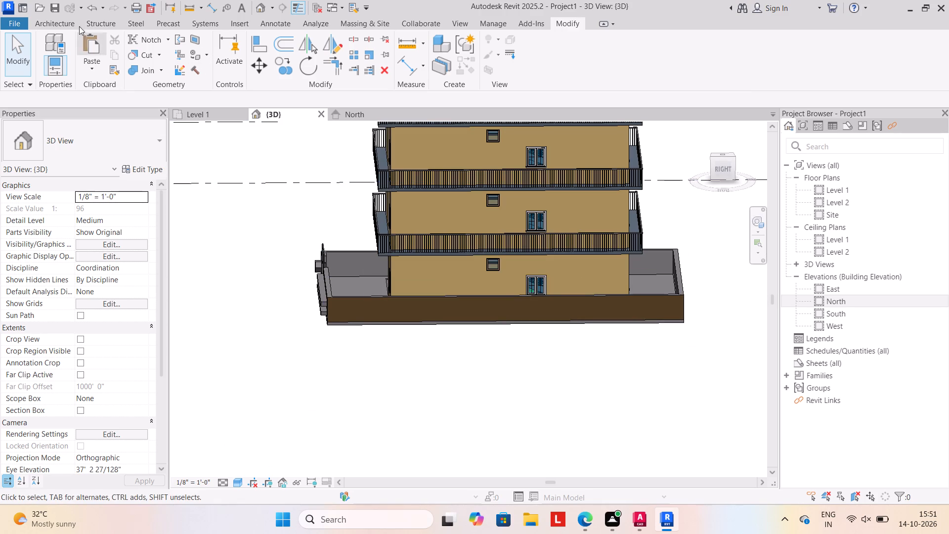
pyautogui.click(41, 23)
pyautogui.click(145, 67)
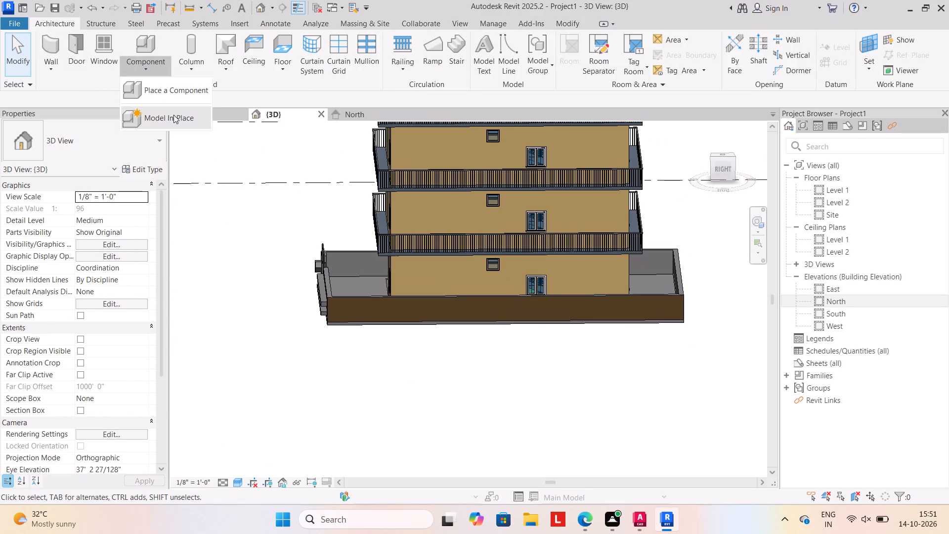
pyautogui.moveTo(173, 111); pyautogui.dragTo(179, 118)
pyautogui.scroll(-4, 446, 287)
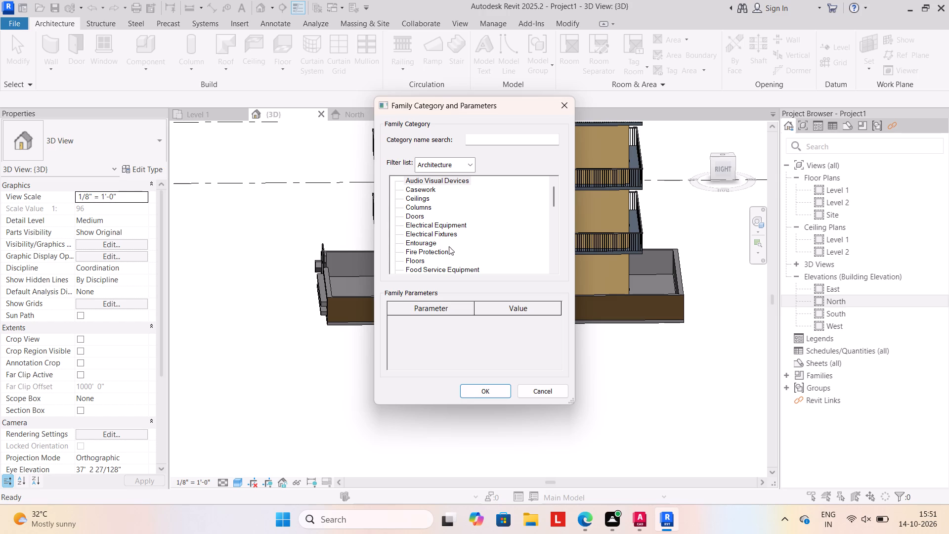
pyautogui.scroll(-3, 468, 238)
pyautogui.click(441, 268)
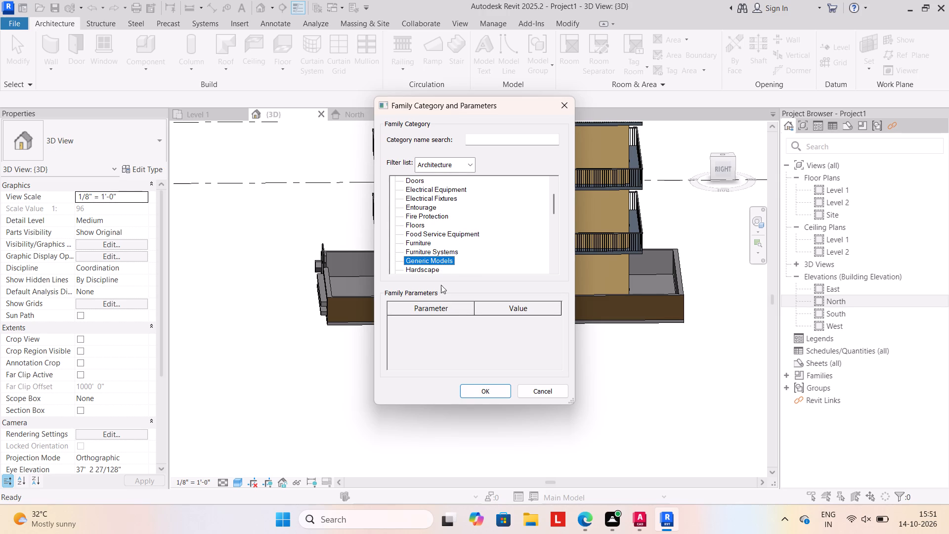
pyautogui.click(471, 390)
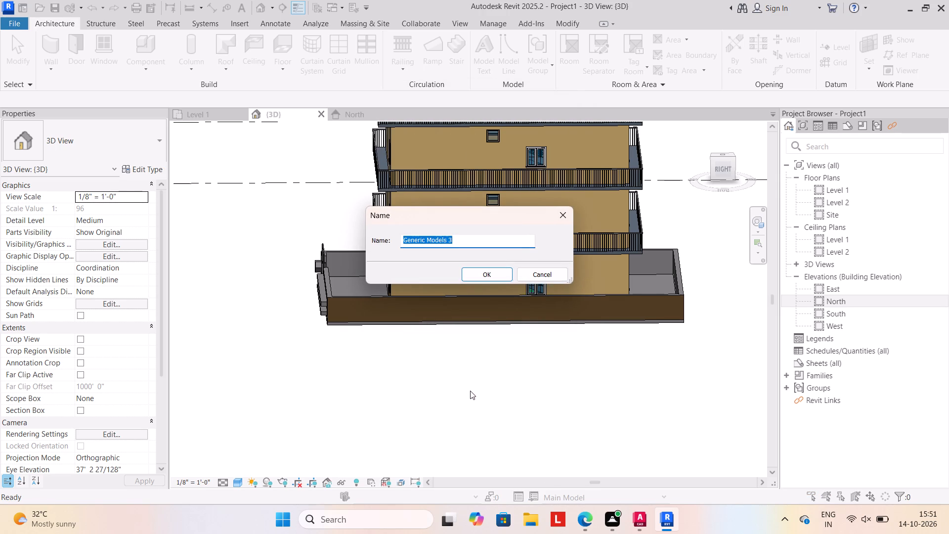
pyautogui.click(477, 273)
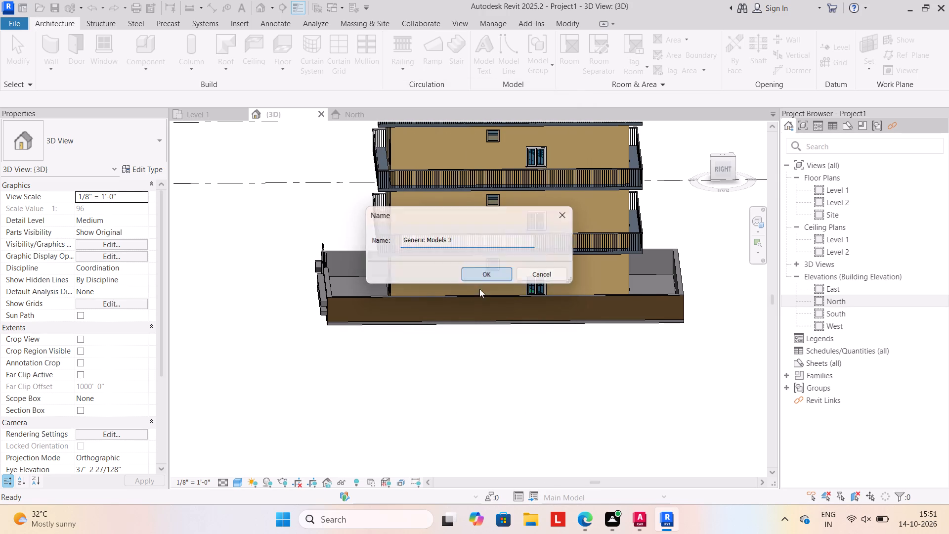
# Start an extrusion on the right-side compound wall's outer face and sketch a rectangle about 7'-6" by 5'-0" near its front end.
pyautogui.click(108, 50)
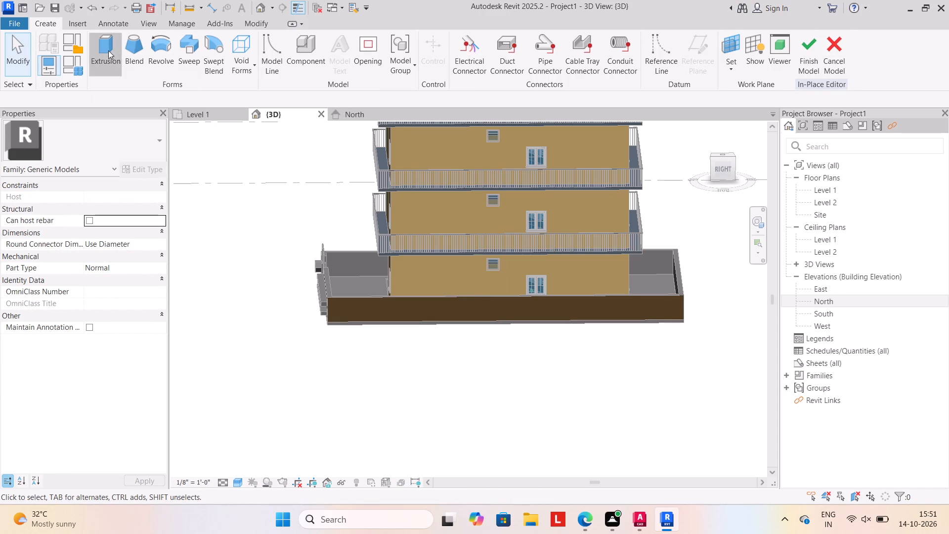
pyautogui.click(635, 70)
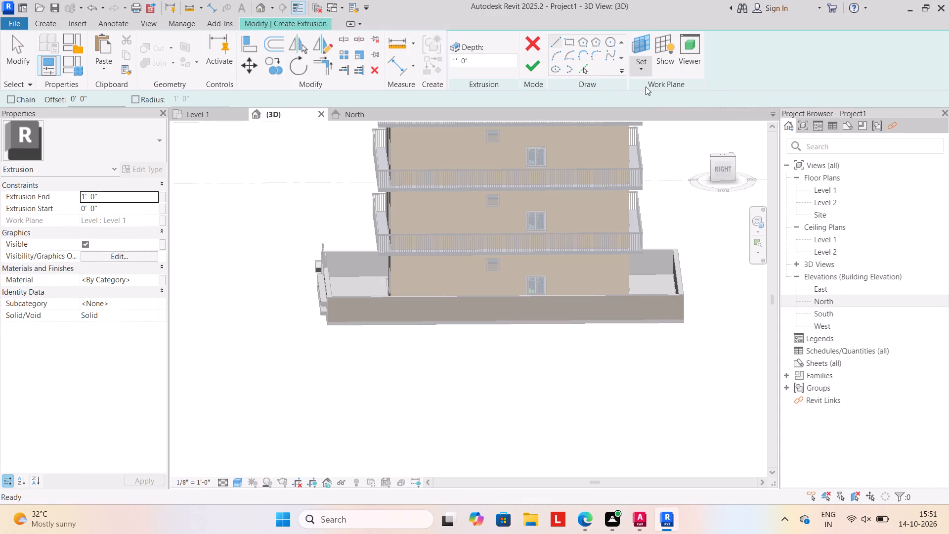
pyautogui.click(676, 115)
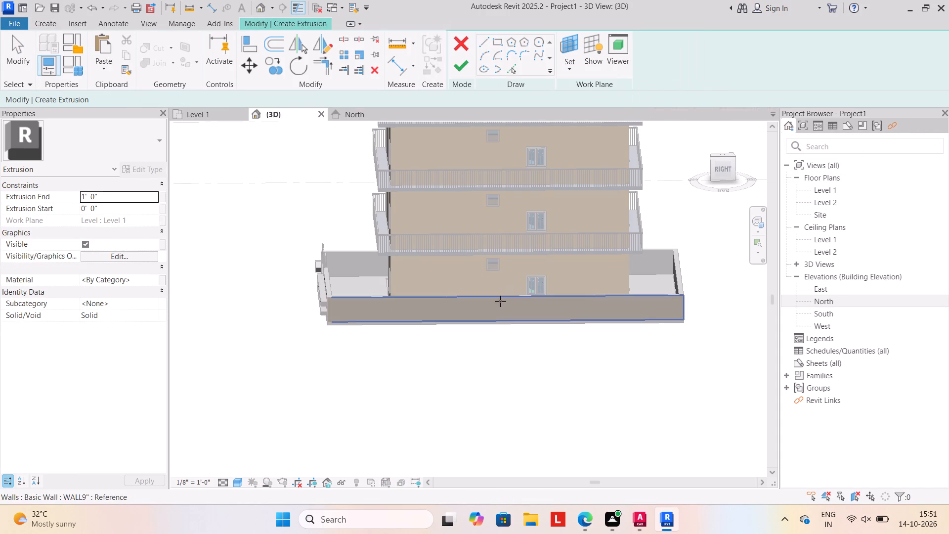
pyautogui.click(500, 301)
pyautogui.click(569, 37)
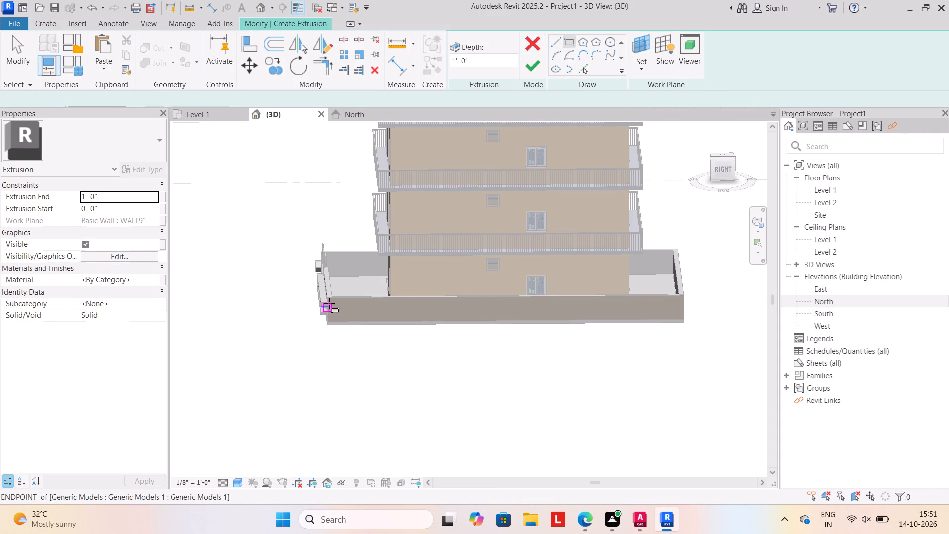
pyautogui.scroll(7, 330, 302)
pyautogui.moveTo(357, 260); pyautogui.dragTo(358, 282)
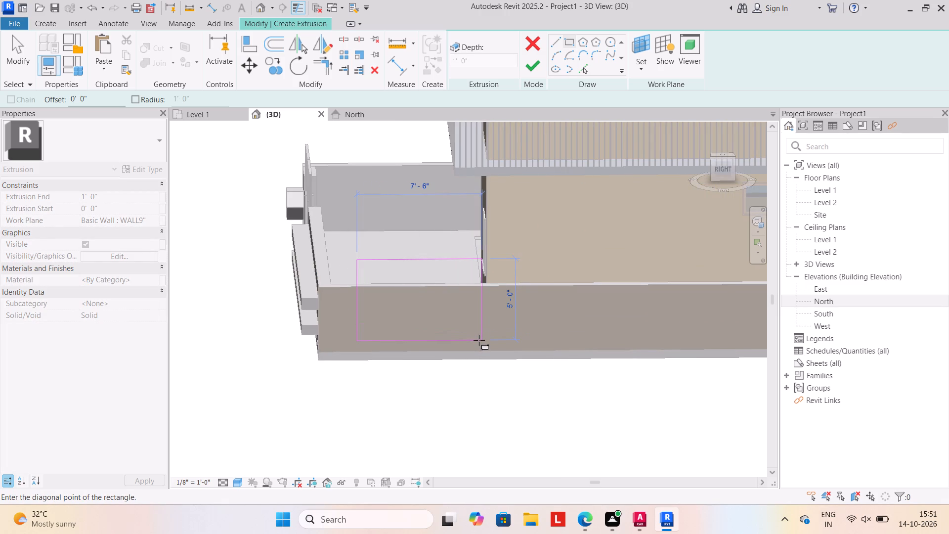
pyautogui.click(479, 340)
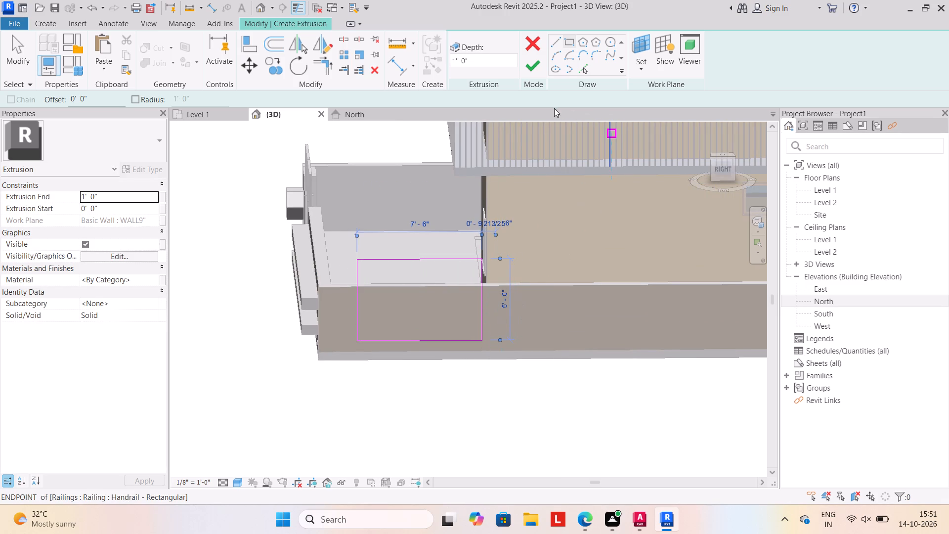
pyautogui.press('Escape')
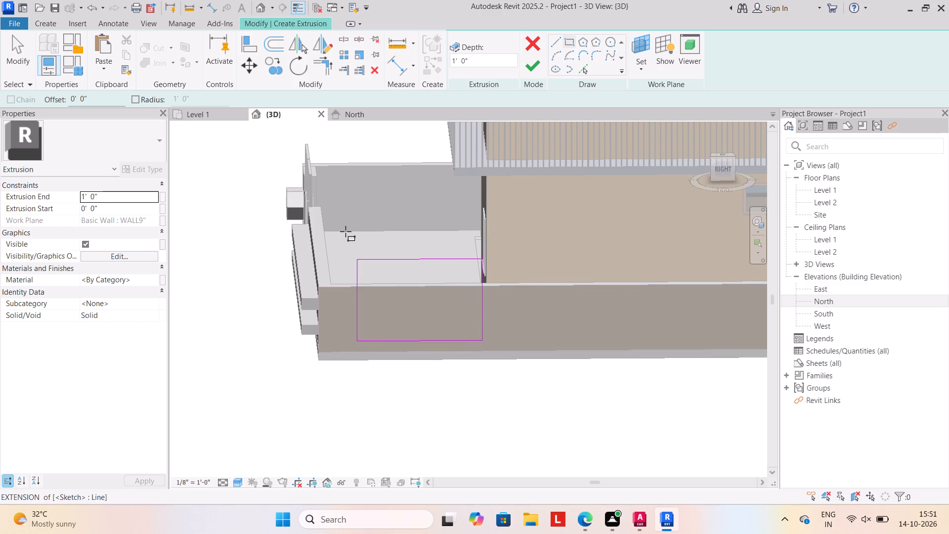
pyautogui.press('Escape')
# Copy the rectangle twice horizontally along the compound wall at a spacing of about 17'-0".
pyautogui.click(344, 231)
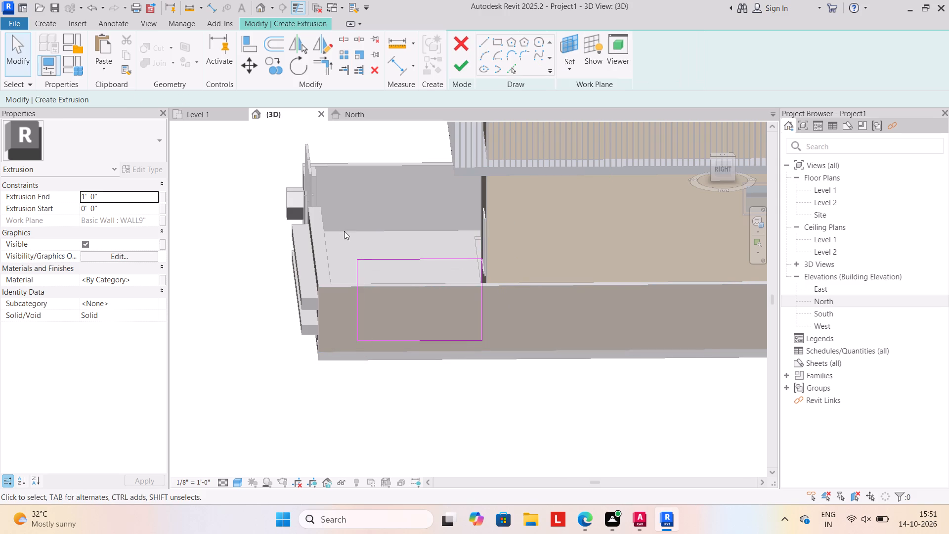
pyautogui.moveTo(344, 231); pyautogui.dragTo(500, 352)
pyautogui.scroll(-6, 510, 350)
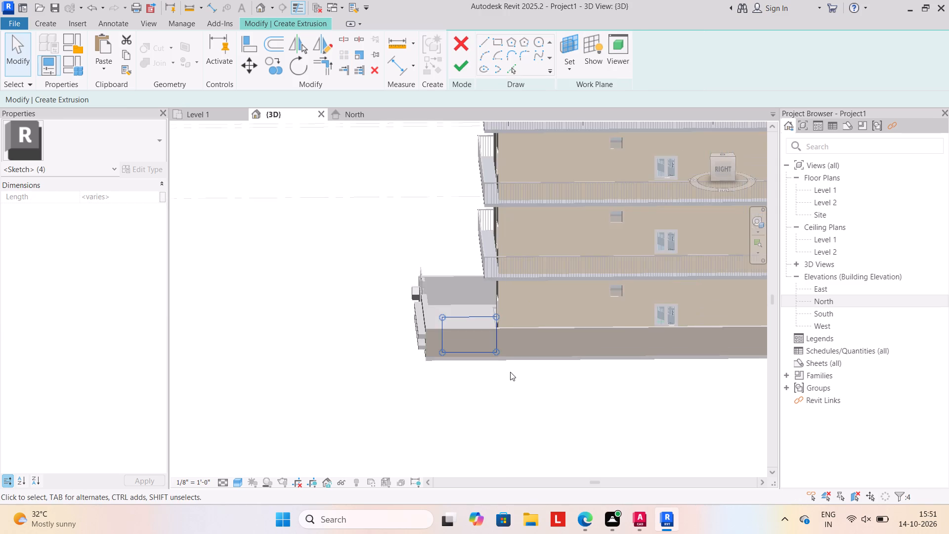
pyautogui.scroll(-3, 517, 385)
pyautogui.moveTo(528, 390); pyautogui.dragTo(404, 396, button='middle')
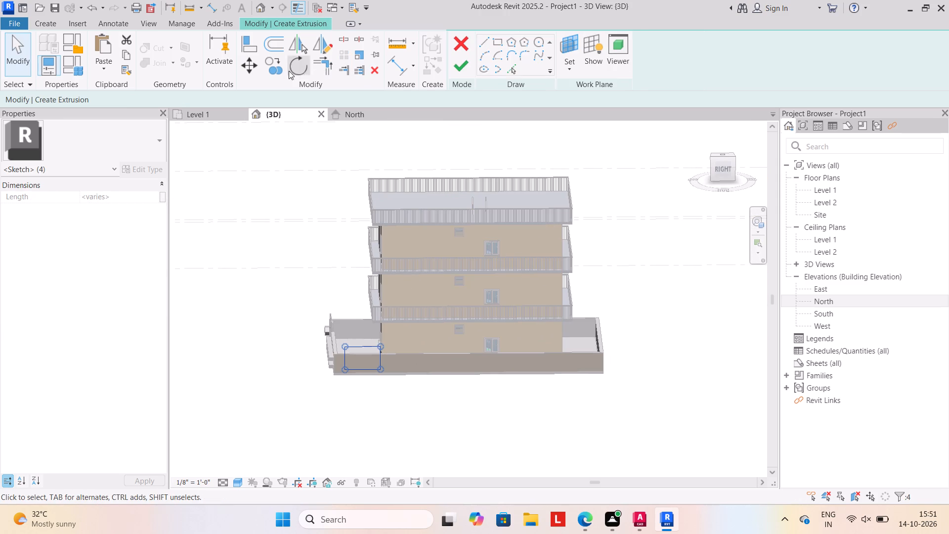
pyautogui.click(272, 67)
pyautogui.scroll(4, 371, 381)
pyautogui.click(356, 358)
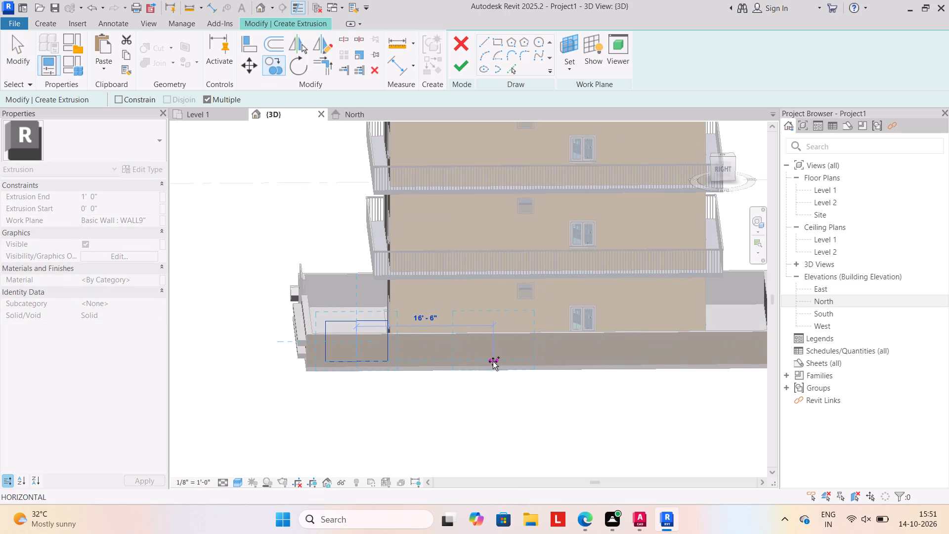
pyautogui.moveTo(497, 362); pyautogui.dragTo(504, 362)
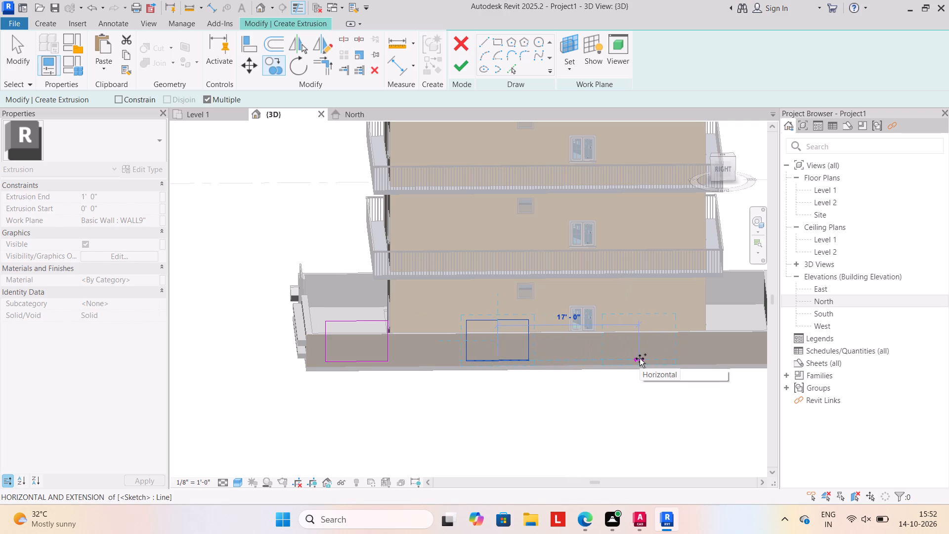
pyautogui.click(640, 358)
pyautogui.scroll(-1, 684, 356)
pyautogui.moveTo(675, 358); pyautogui.dragTo(655, 367, button='middle')
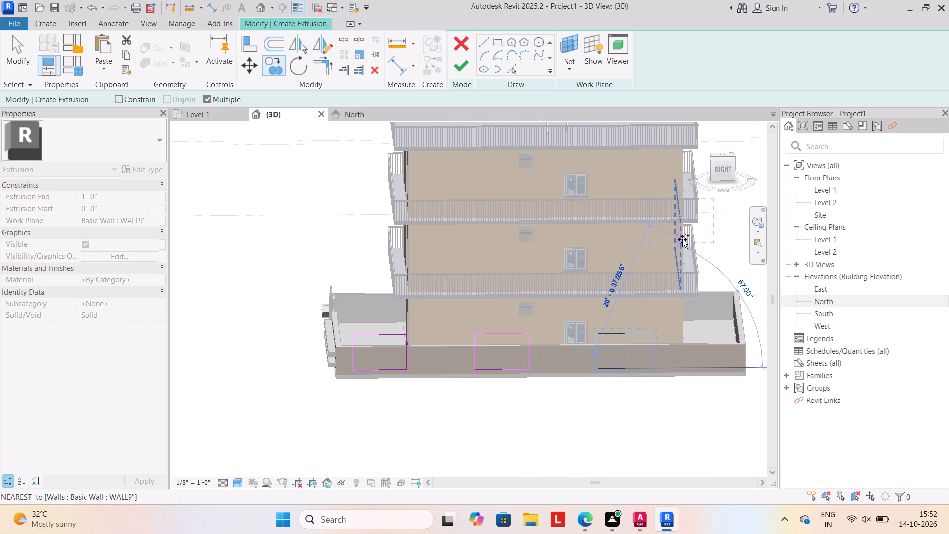
pyautogui.press('Escape')
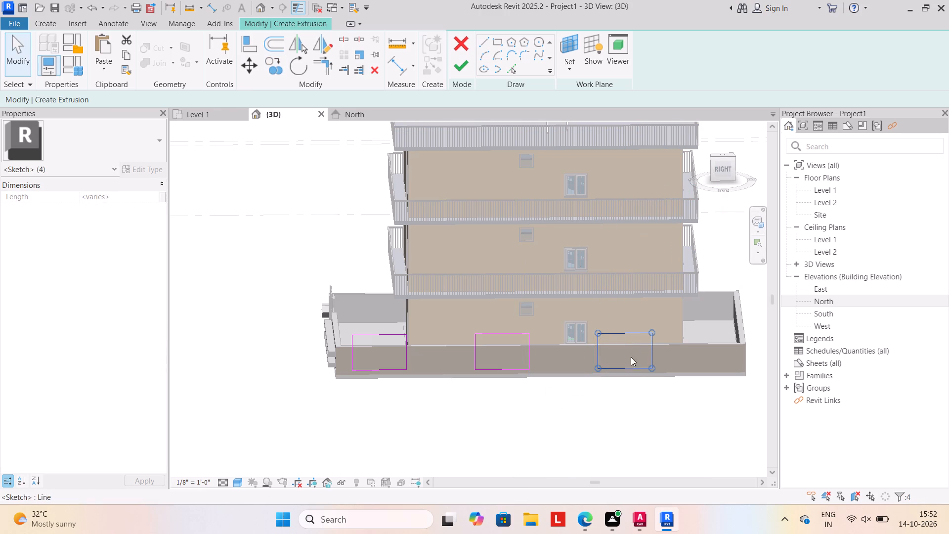
# Nudge the third rectangle horizontally toward the rear end of the compound wall.
pyautogui.press('Right')
pyautogui.press('Right')
pyautogui.press('Right')
pyautogui.press('Right')
pyautogui.press('Right')
pyautogui.press('Right')
pyautogui.press('Right')
pyautogui.press('Right')
pyautogui.press('Right')
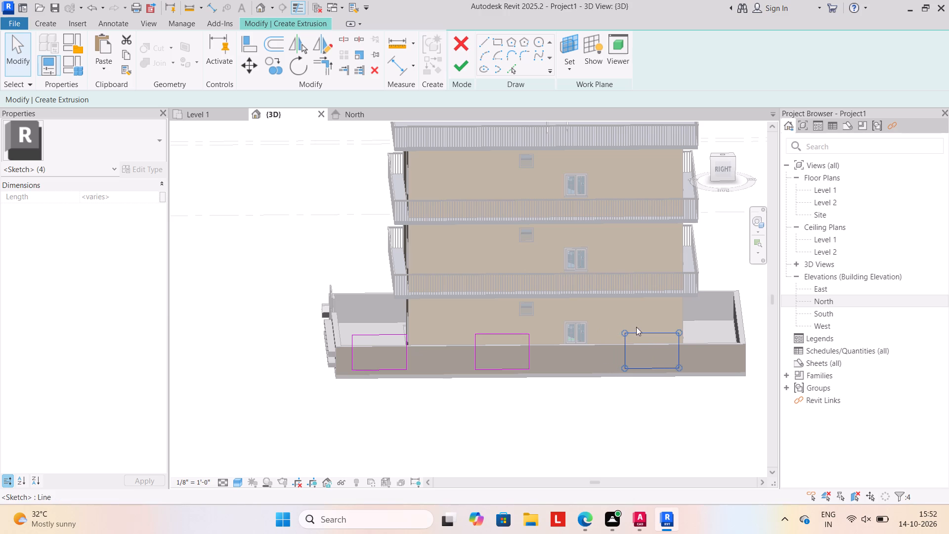
pyautogui.press('Right')
pyautogui.press('Right')
pyautogui.press('Right')
pyautogui.press('Right')
pyautogui.press('Right')
pyautogui.press('Right')
pyautogui.press('Right')
pyautogui.press('Right')
pyautogui.press('Right')
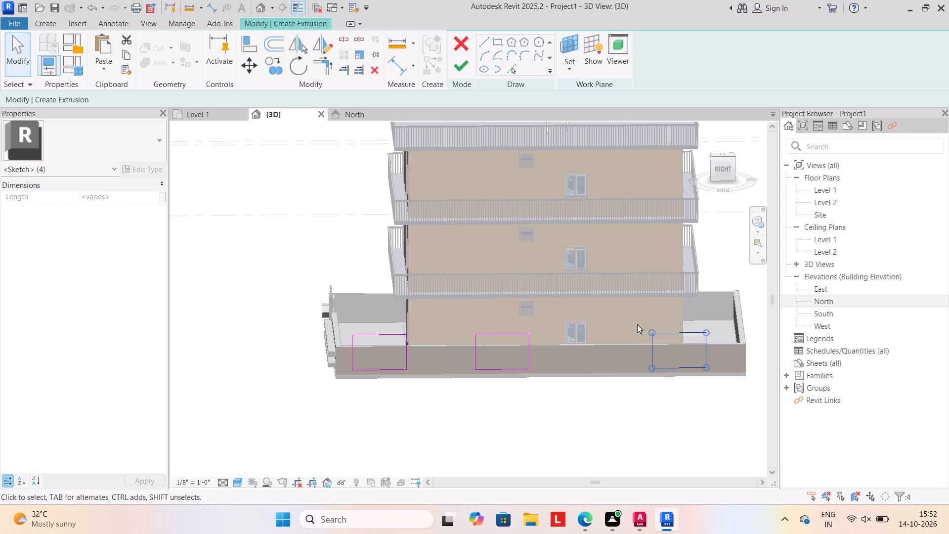
pyautogui.press('Escape')
# Nudge the middle rectangle toward the rear so it sits roughly midway between the other two.
pyautogui.moveTo(457, 318); pyautogui.dragTo(557, 383)
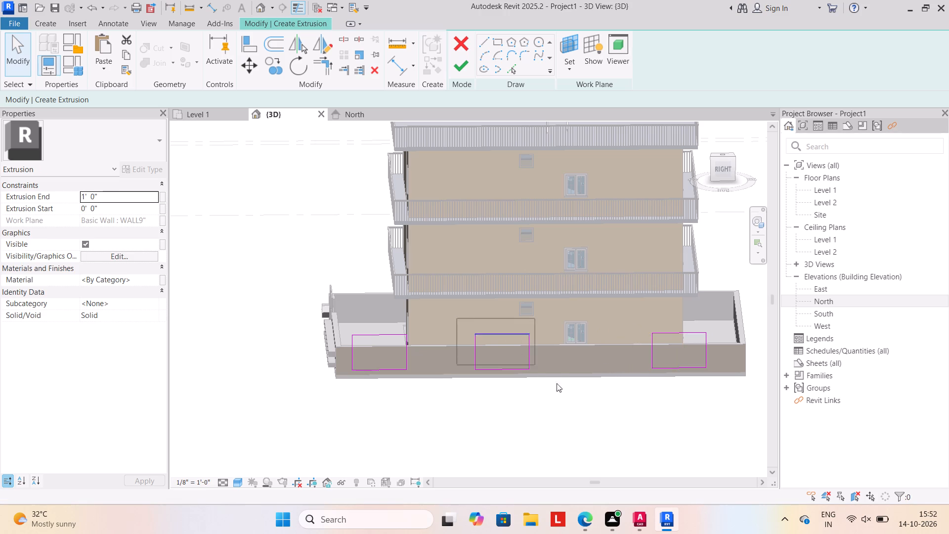
pyautogui.moveTo(557, 383); pyautogui.dragTo(566, 389)
pyautogui.press('Right')
pyautogui.press('Right')
pyautogui.press('Right')
pyautogui.press('Right')
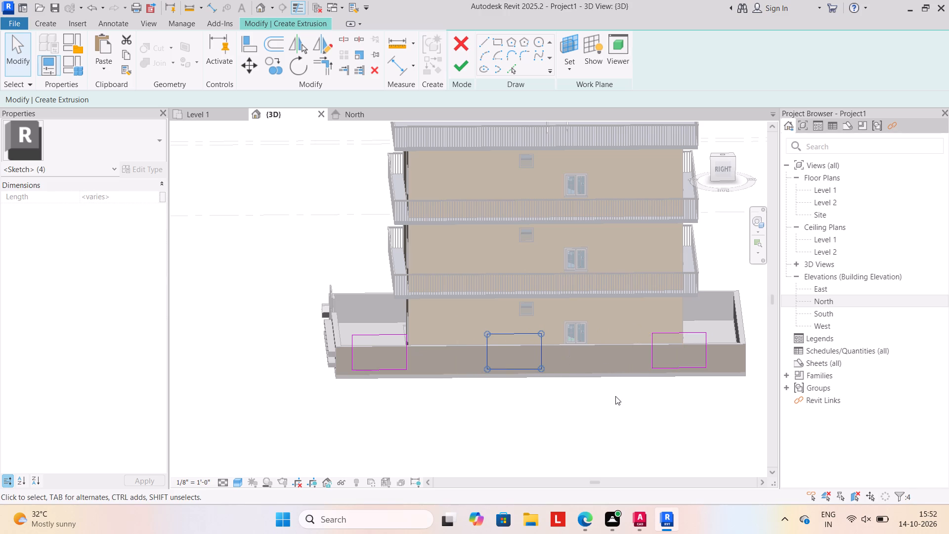
pyautogui.press('Right')
pyautogui.press('Right')
pyautogui.press('Right')
pyautogui.press('Right')
pyautogui.press('Right')
pyautogui.press('Right')
pyautogui.press('Right')
pyautogui.press('Right')
pyautogui.press('Right')
pyautogui.press('Right')
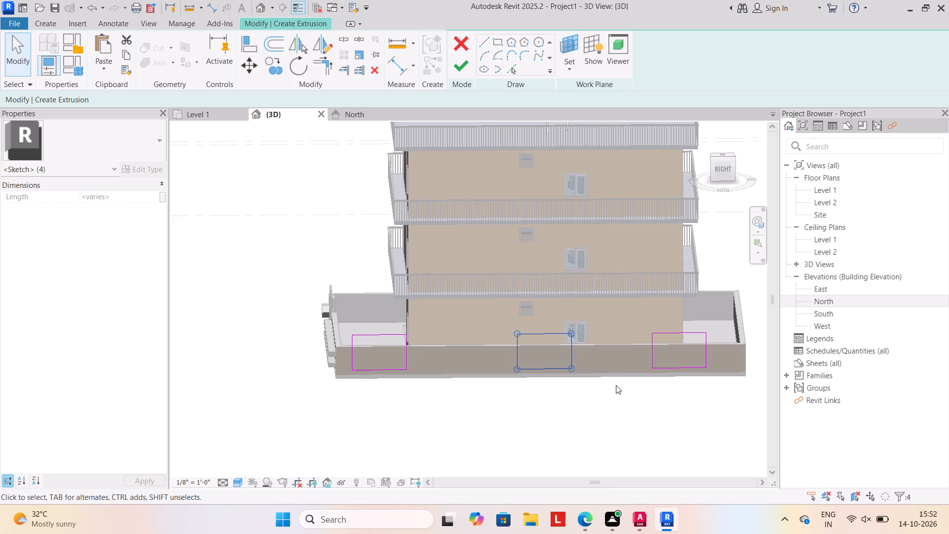
pyautogui.press('Escape')
# Nudge the rectangle nearest the front slightly toward the rear and up on the wall face.
pyautogui.moveTo(344, 320); pyautogui.dragTo(368, 339)
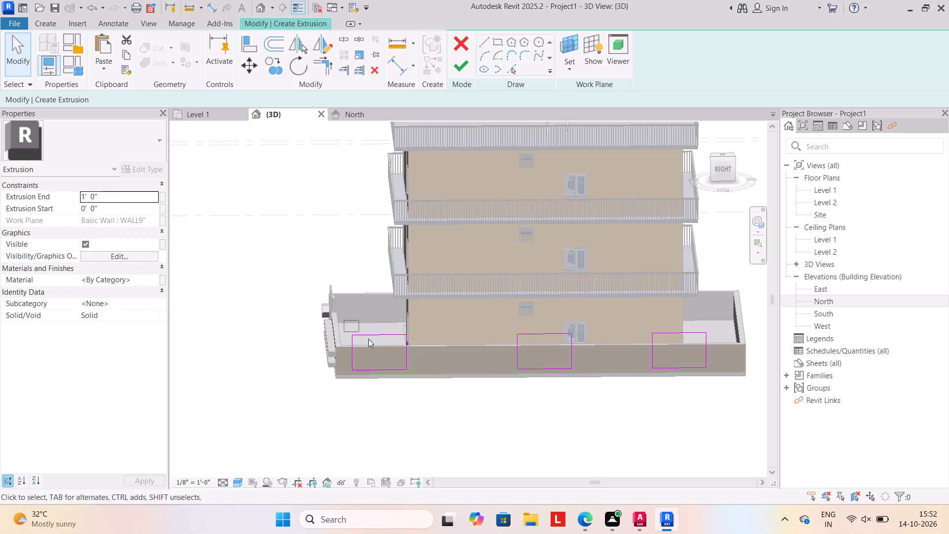
pyautogui.moveTo(368, 339); pyautogui.dragTo(455, 404)
pyautogui.press('Right')
pyautogui.press('Right')
pyautogui.press('Right')
pyautogui.press('Right')
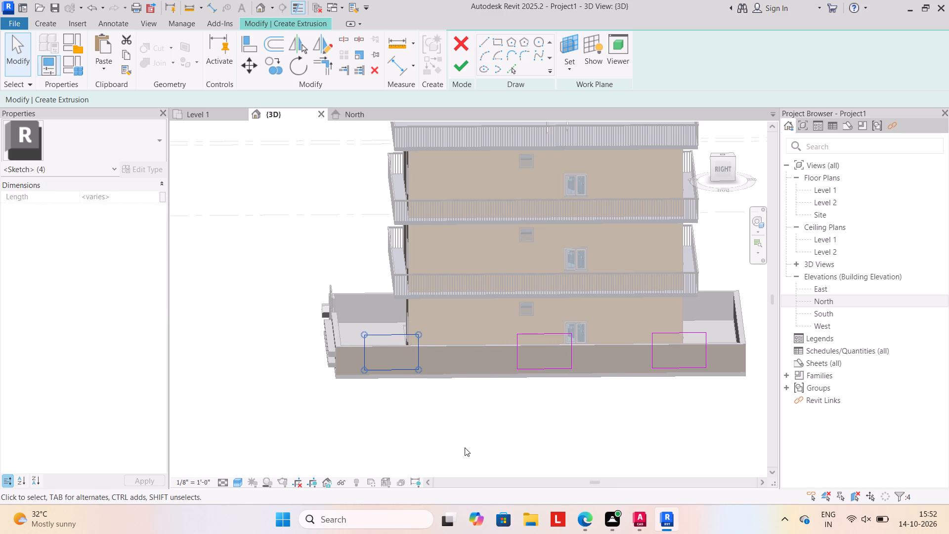
pyautogui.press('Right')
pyautogui.press('Up')
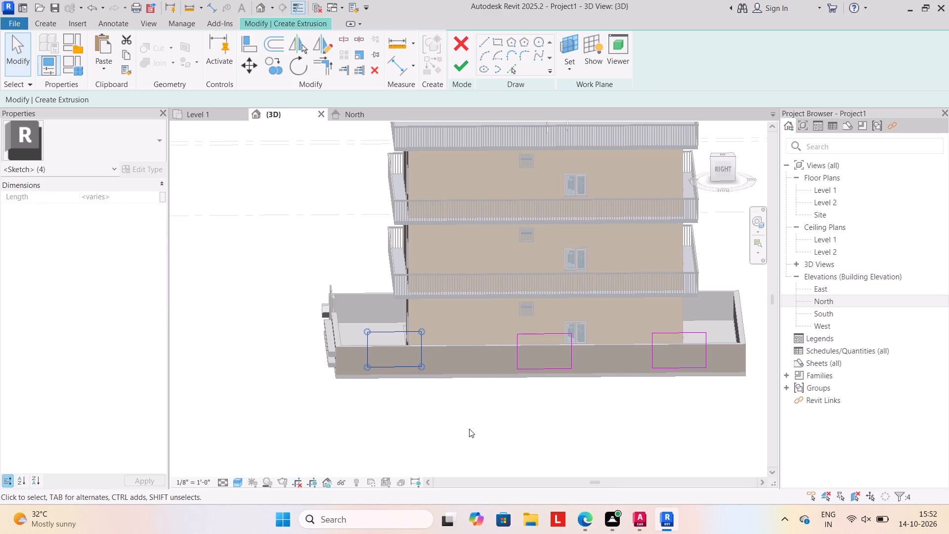
pyautogui.press('Escape')
# Nudge the middle and rear rectangles up by two increments each, and finish the three-rectangle extrusion sketch.
pyautogui.moveTo(493, 321); pyautogui.dragTo(611, 370)
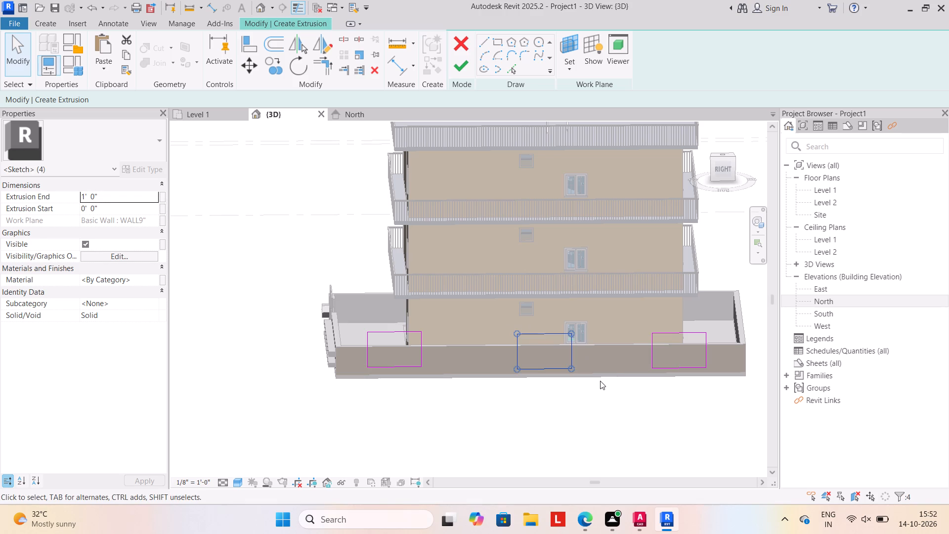
pyautogui.press('Up')
pyautogui.press('Up')
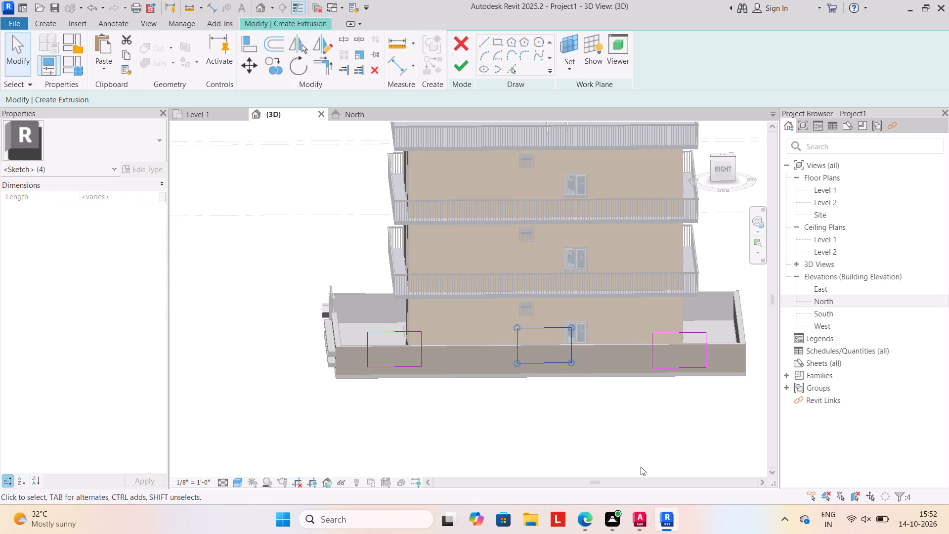
pyautogui.press('Escape')
pyautogui.moveTo(634, 323); pyautogui.dragTo(737, 361)
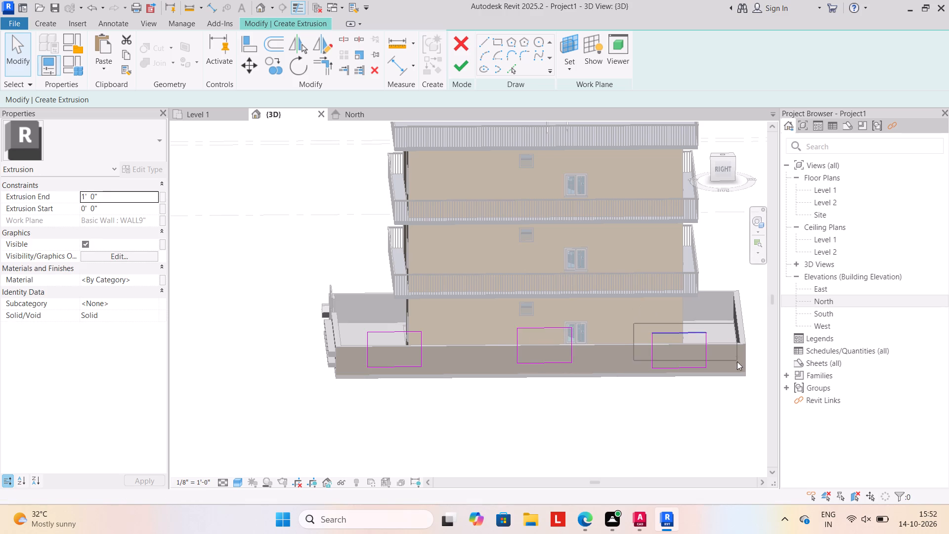
pyautogui.moveTo(737, 361); pyautogui.dragTo(737, 361)
pyautogui.press('Escape')
pyautogui.moveTo(628, 323); pyautogui.dragTo(646, 322)
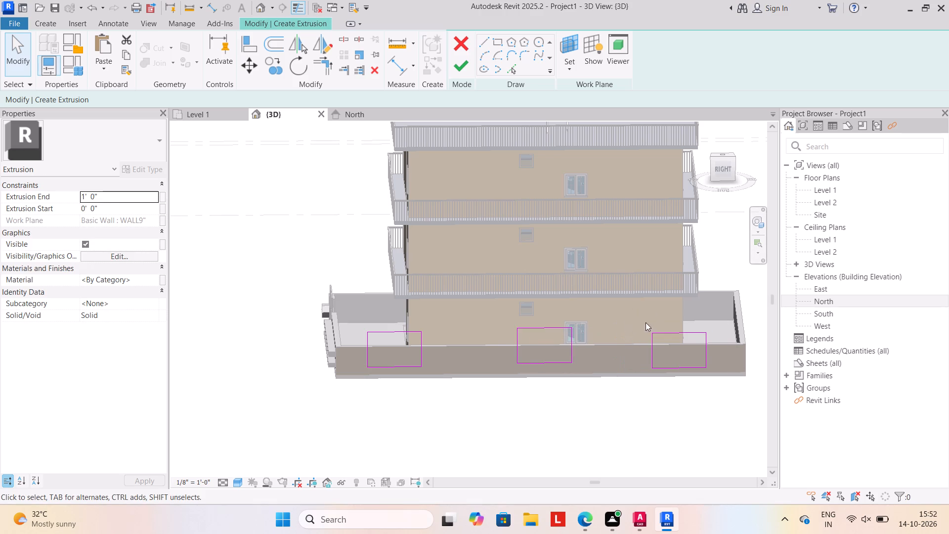
pyautogui.moveTo(646, 322); pyautogui.dragTo(737, 380)
pyautogui.press('Up')
pyautogui.press('Up')
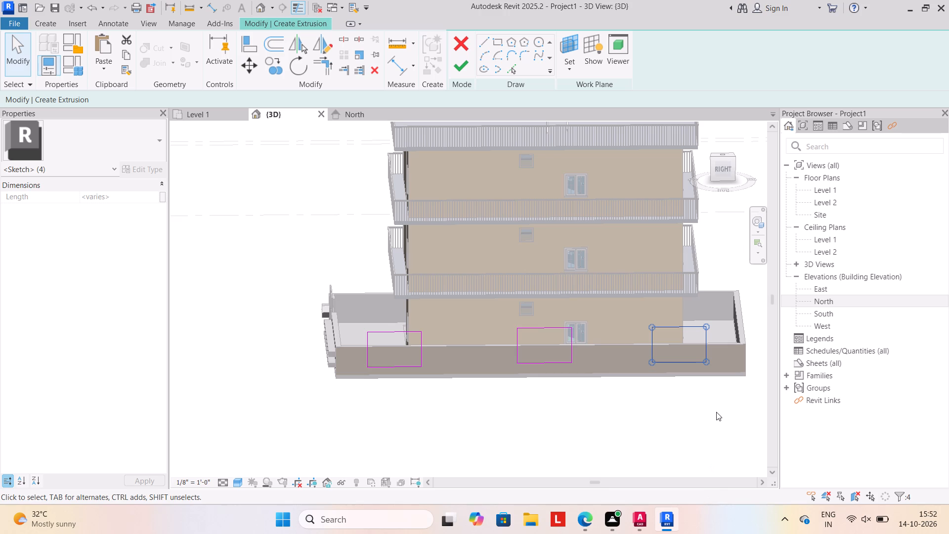
pyautogui.click(458, 71)
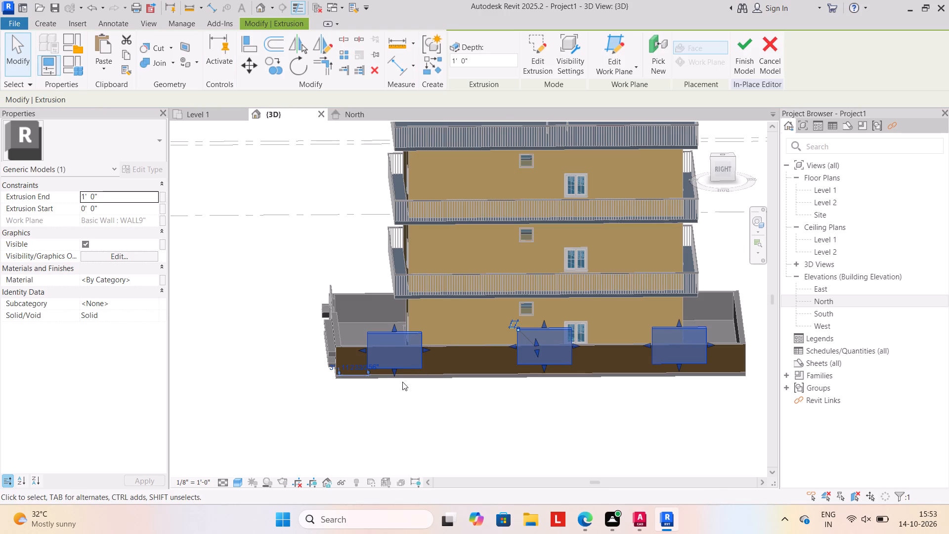
# Finish the in-place model of the three panels on the right-side compound wall and dismiss the save reminder without saving.
pyautogui.click(390, 338)
pyautogui.click(391, 354)
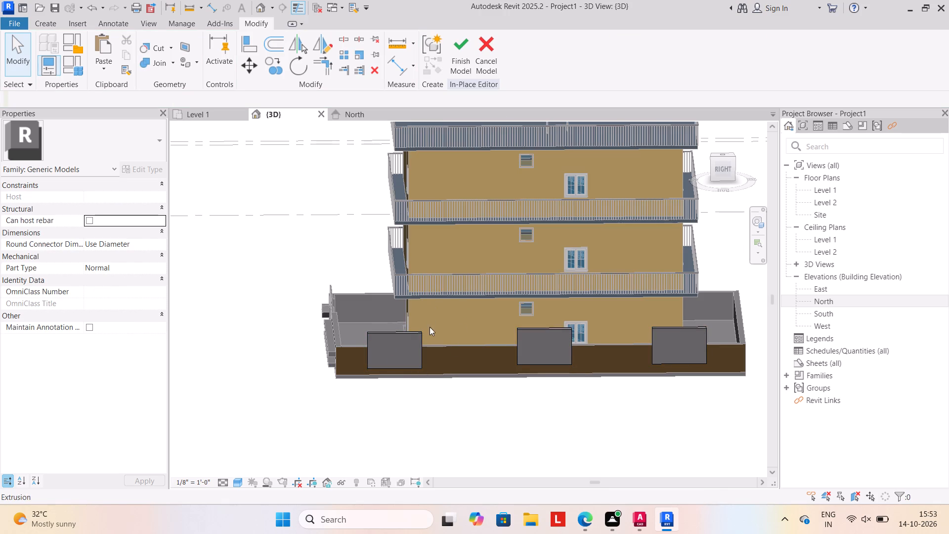
pyautogui.click(456, 55)
pyautogui.scroll(-3, 325, 330)
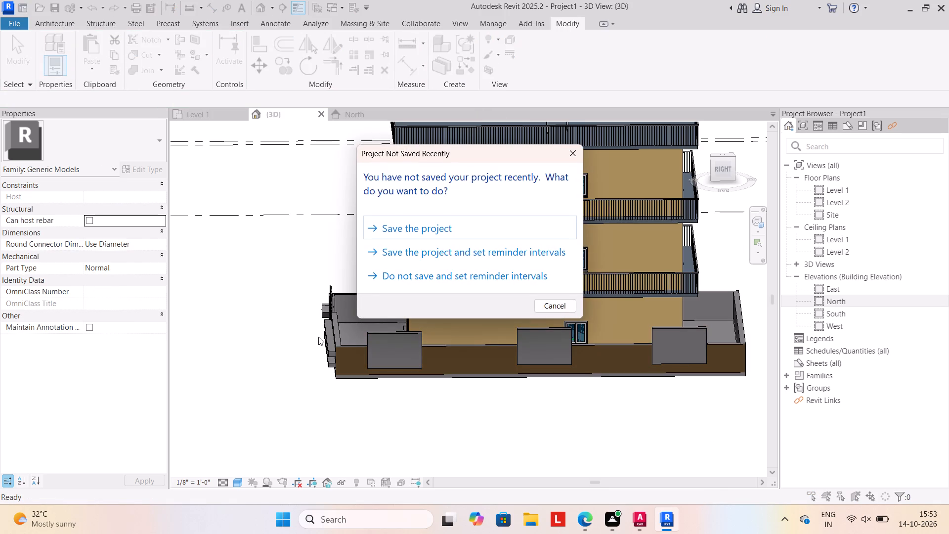
pyautogui.click(573, 152)
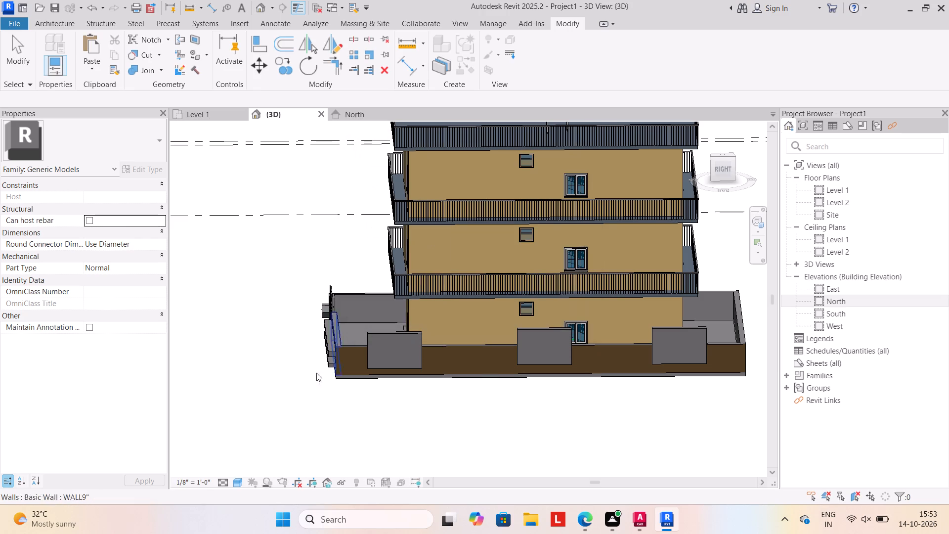
# Create a new in-place model in the Generic Models category with the default name, facing the left-side compound wall.
pyautogui.keyDown('shift'); pyautogui.moveTo(248, 375); pyautogui.dragTo(380, 417, button='middle'); pyautogui.keyUp('shift')
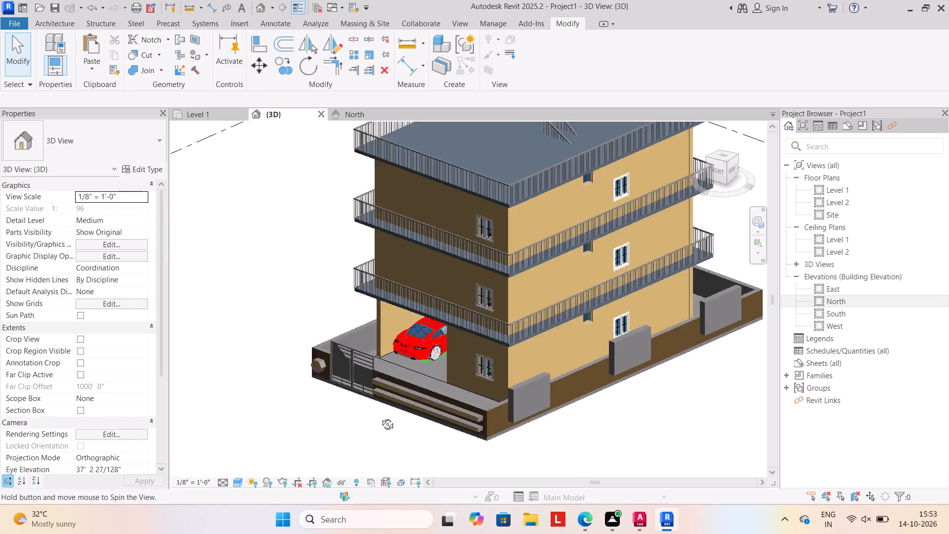
pyautogui.keyDown('shift'); pyautogui.moveTo(380, 417); pyautogui.dragTo(463, 419, button='middle'); pyautogui.keyUp('shift')
pyautogui.keyDown('shift'); pyautogui.moveTo(375, 429); pyautogui.dragTo(525, 419, button='middle'); pyautogui.keyUp('shift')
pyautogui.keyDown('shift'); pyautogui.moveTo(533, 421); pyautogui.dragTo(544, 393, button='middle'); pyautogui.keyUp('shift')
pyautogui.scroll(3, 553, 377)
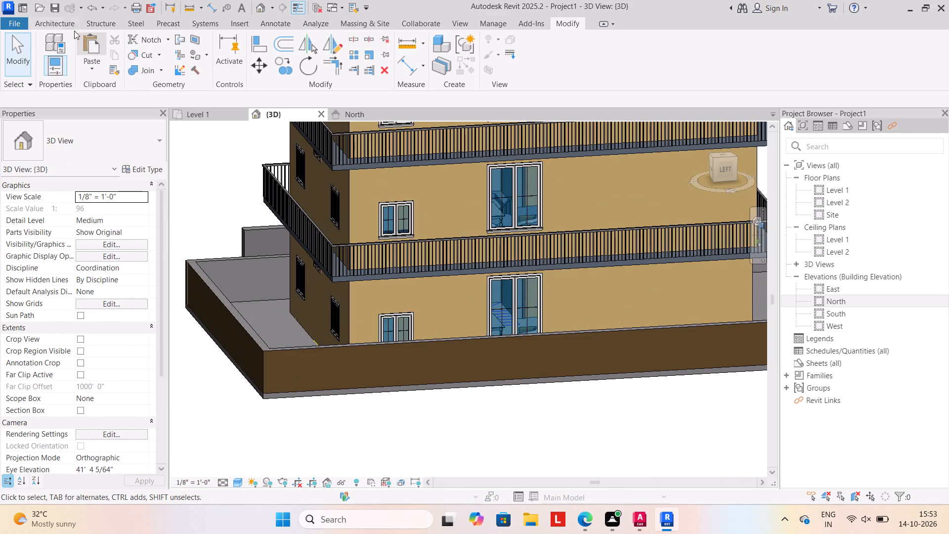
pyautogui.click(66, 24)
pyautogui.click(139, 72)
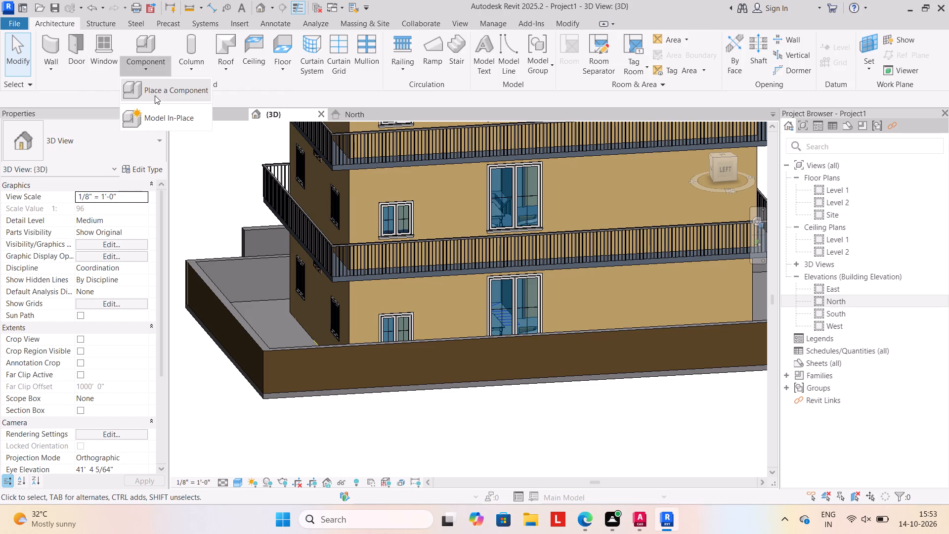
pyautogui.click(155, 95)
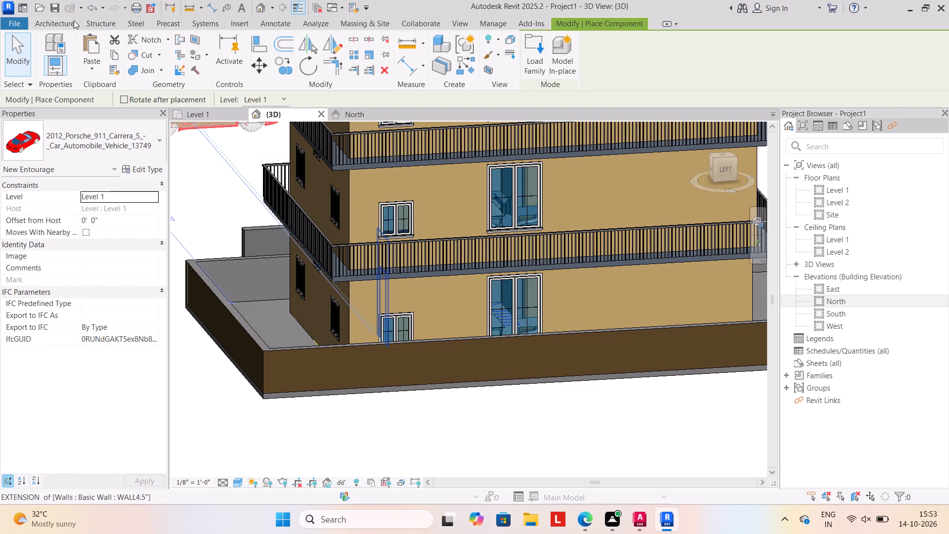
pyautogui.click(67, 22)
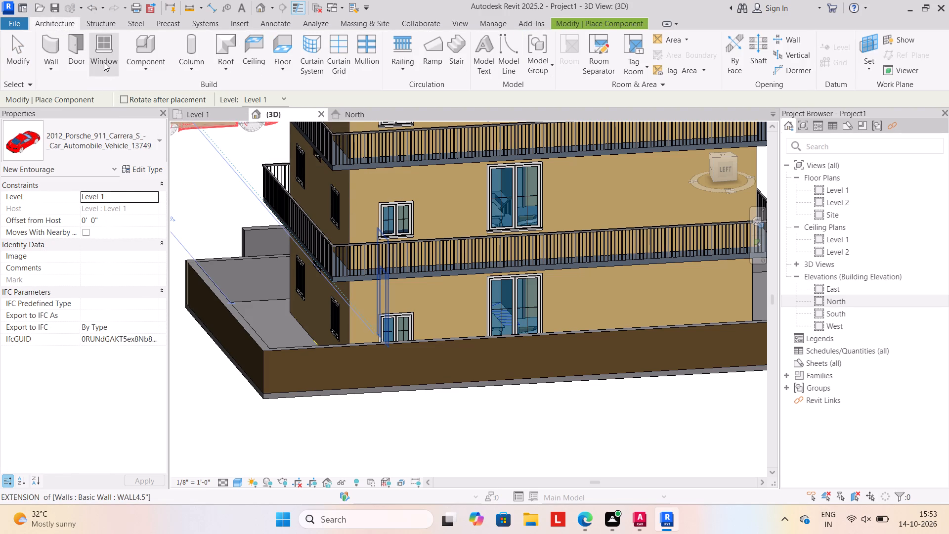
pyautogui.click(144, 68)
pyautogui.click(161, 117)
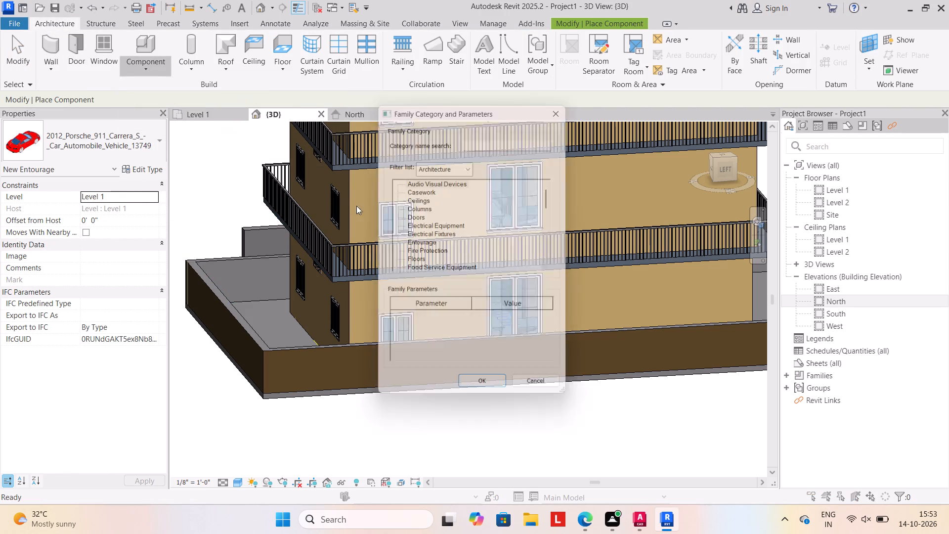
pyautogui.scroll(-11, 470, 239)
pyautogui.scroll(3, 457, 224)
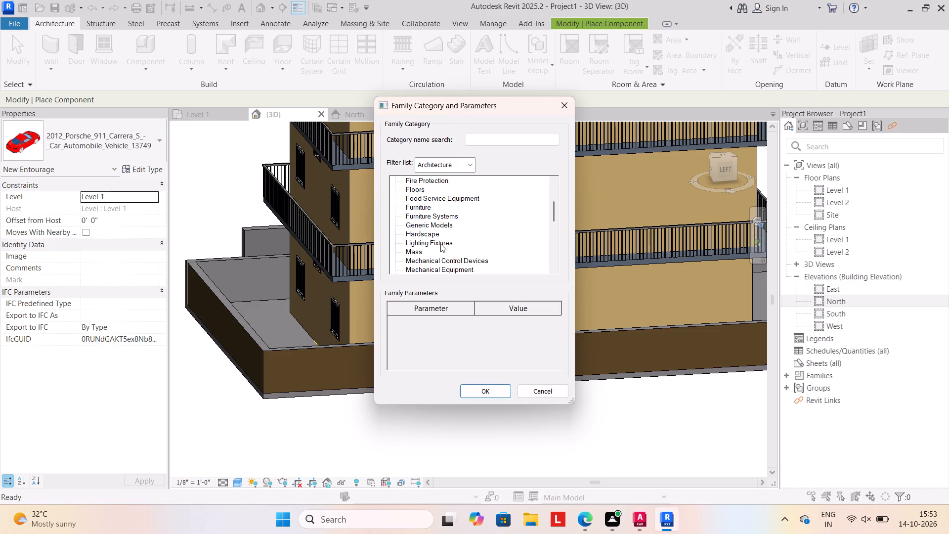
pyautogui.click(448, 224)
pyautogui.click(489, 390)
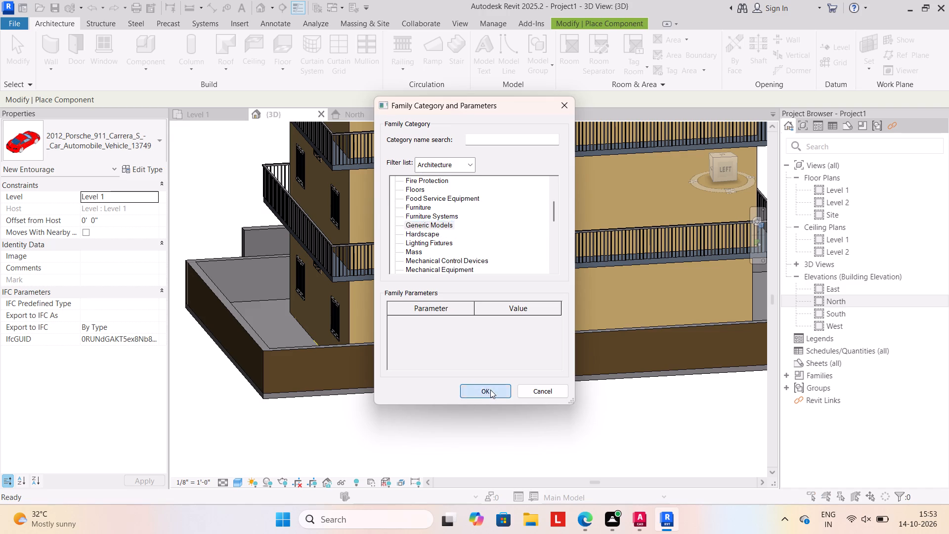
pyautogui.click(489, 276)
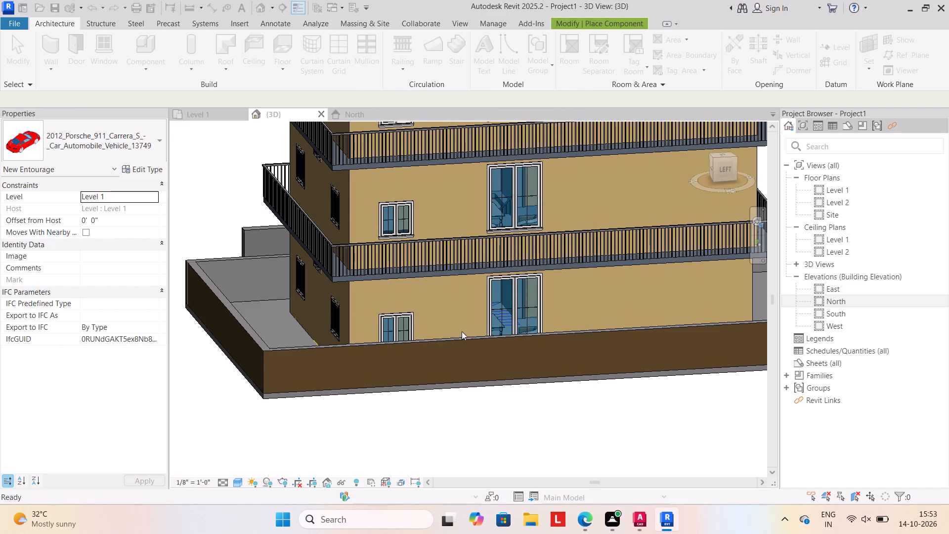
# Start an extrusion on the left-side compound wall's outer face and sketch a rectangle about 9' by 5' near its rear end.
pyautogui.click(112, 41)
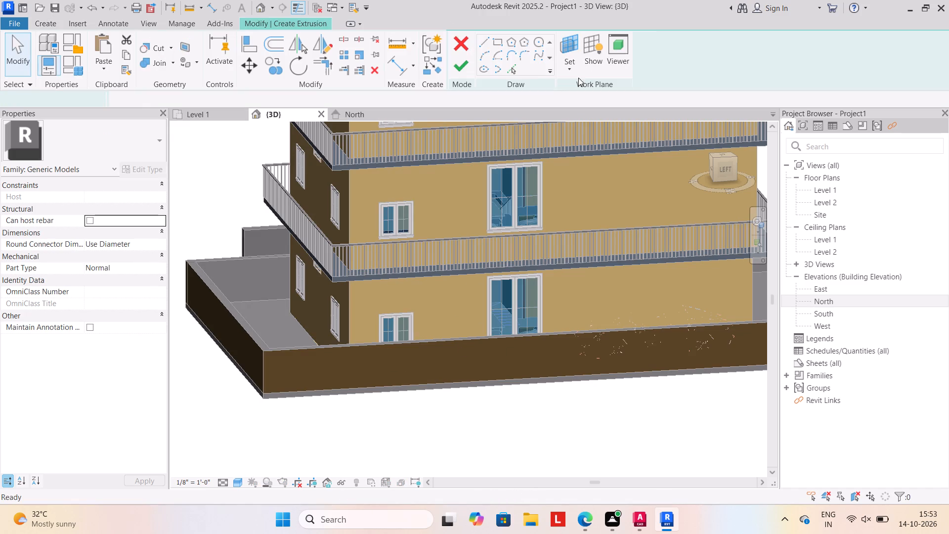
pyautogui.click(638, 71)
pyautogui.click(662, 118)
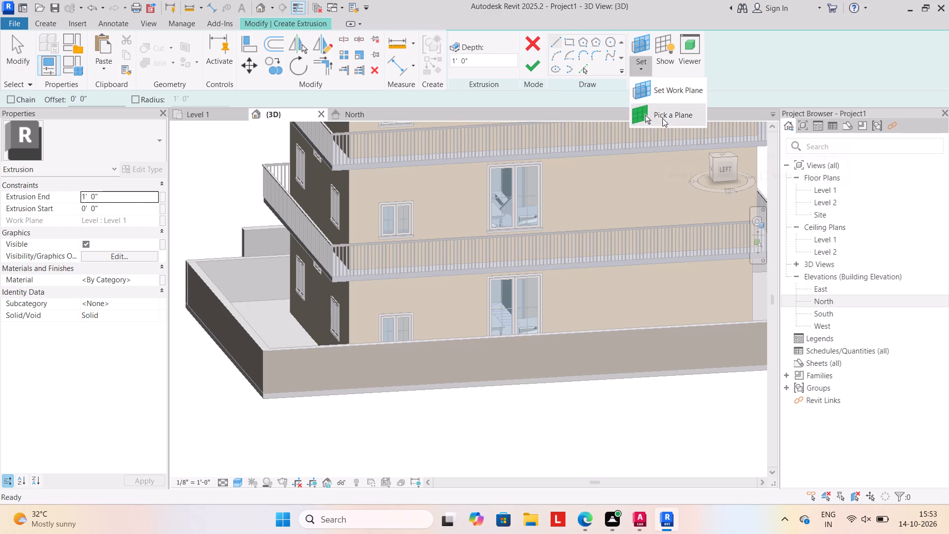
pyautogui.click(483, 340)
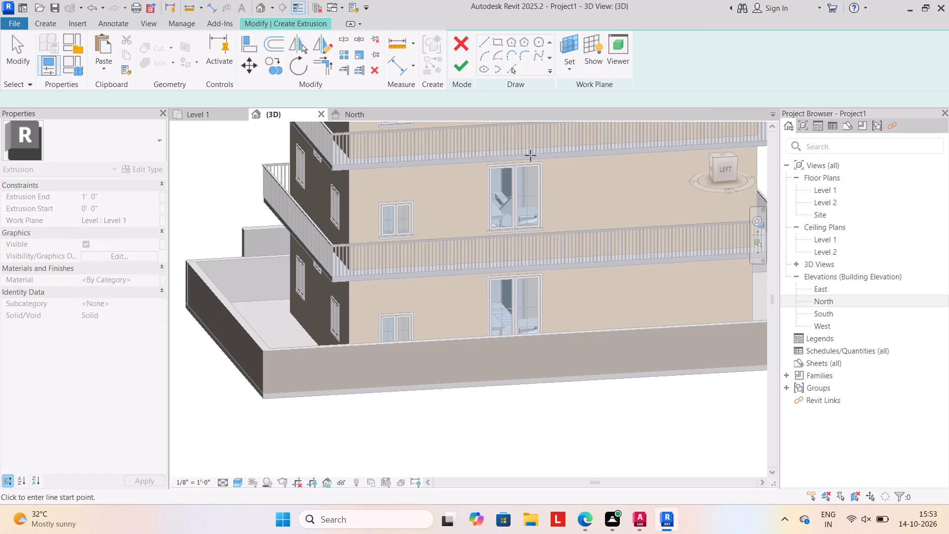
pyautogui.click(564, 44)
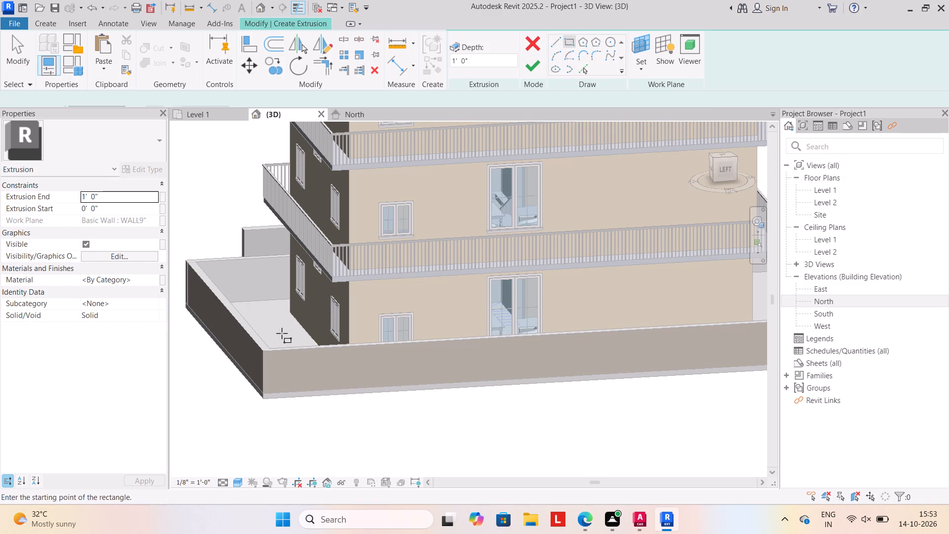
pyautogui.click(298, 324)
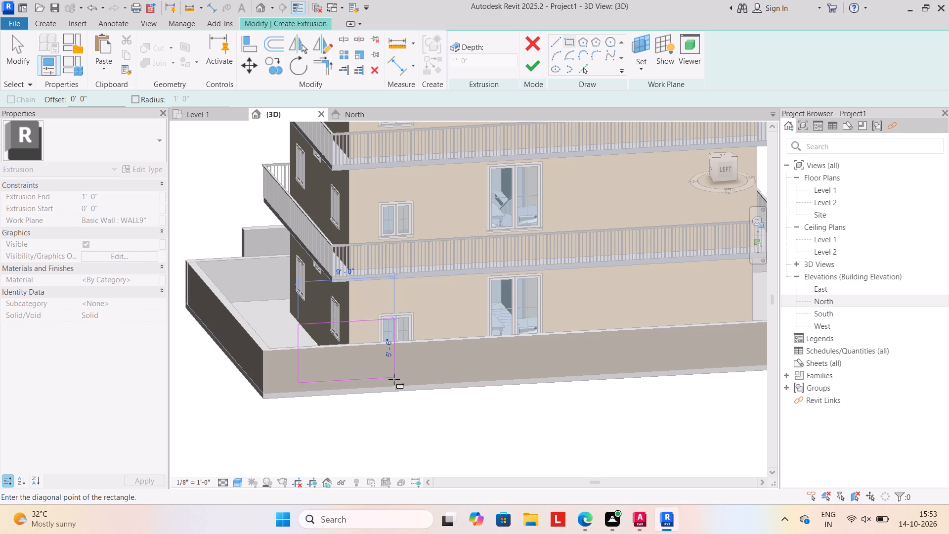
pyautogui.click(395, 373)
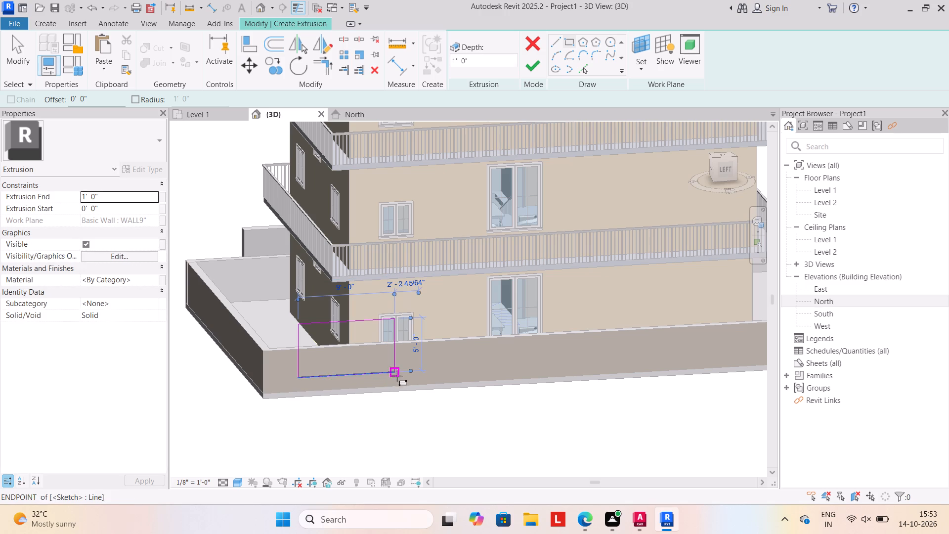
pyautogui.press('Escape')
pyautogui.press('Escape')
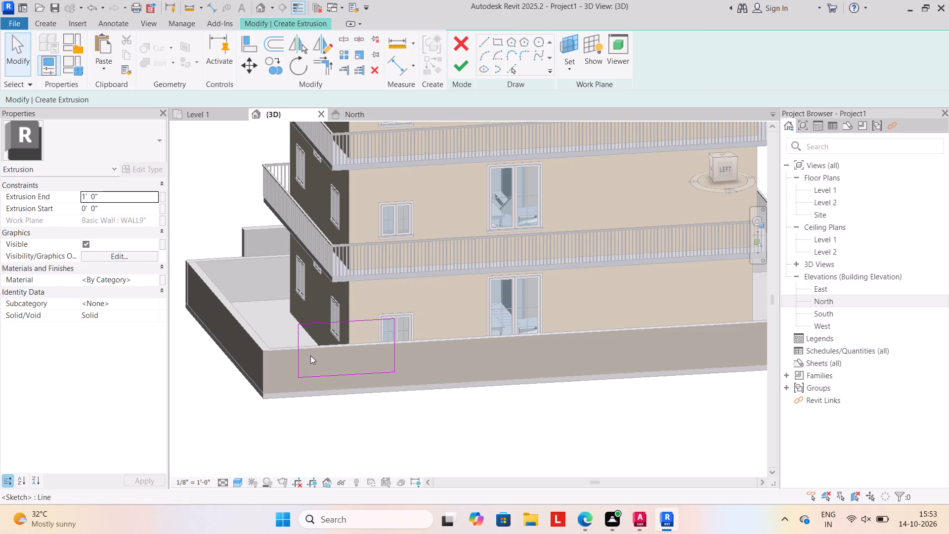
# Copy the rectangle twice along the wall toward the front, spaced about 21'-8" and then about 18'-1 1/2".
pyautogui.moveTo(280, 304); pyautogui.dragTo(430, 386)
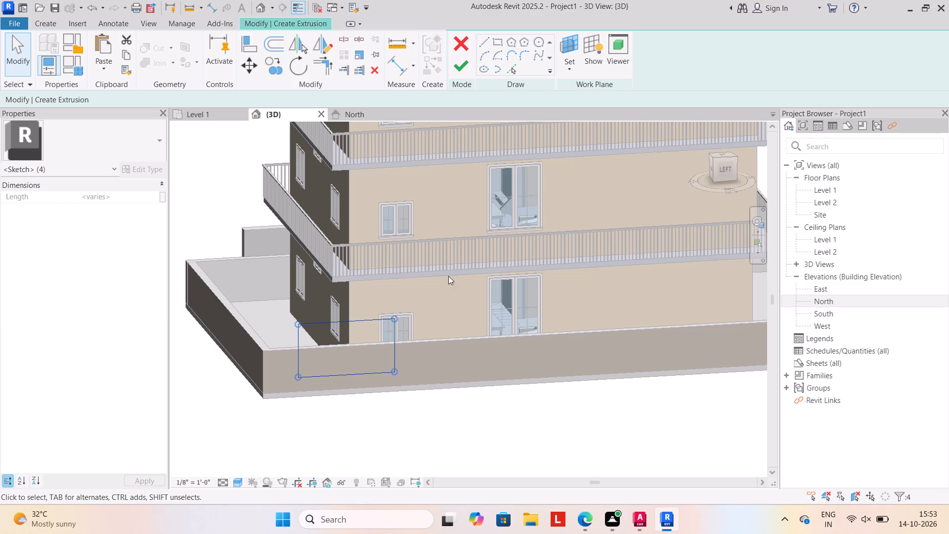
pyautogui.click(274, 66)
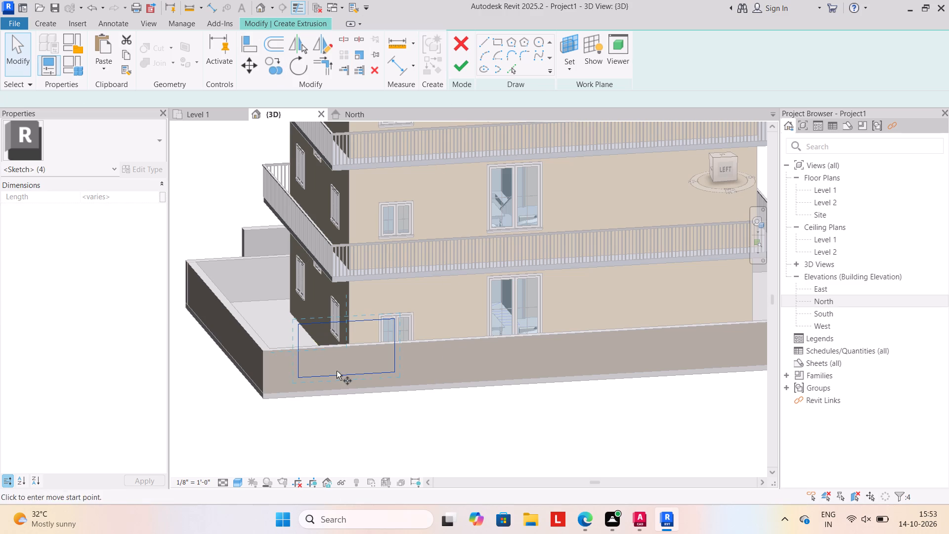
pyautogui.moveTo(338, 371); pyautogui.dragTo(348, 371)
pyautogui.scroll(-1, 515, 373)
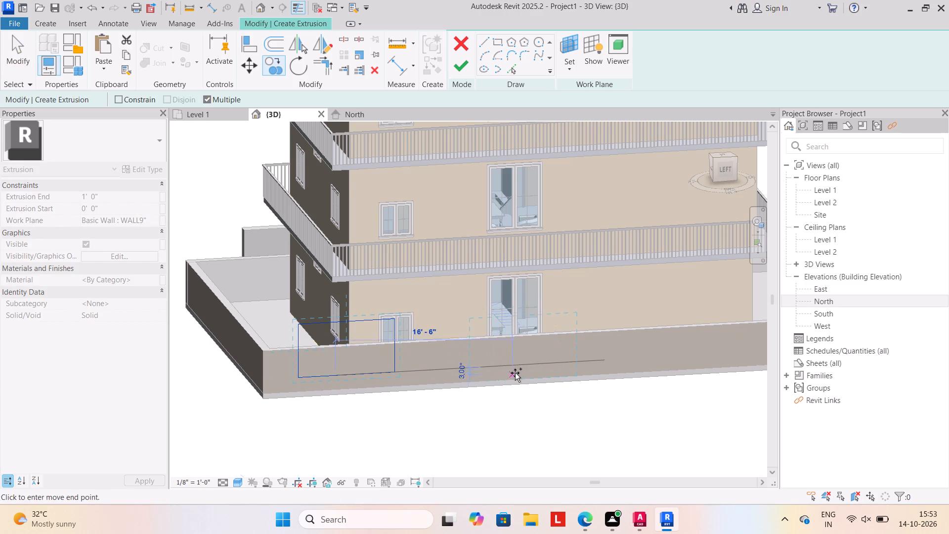
pyautogui.moveTo(511, 374); pyautogui.dragTo(475, 378, button='middle')
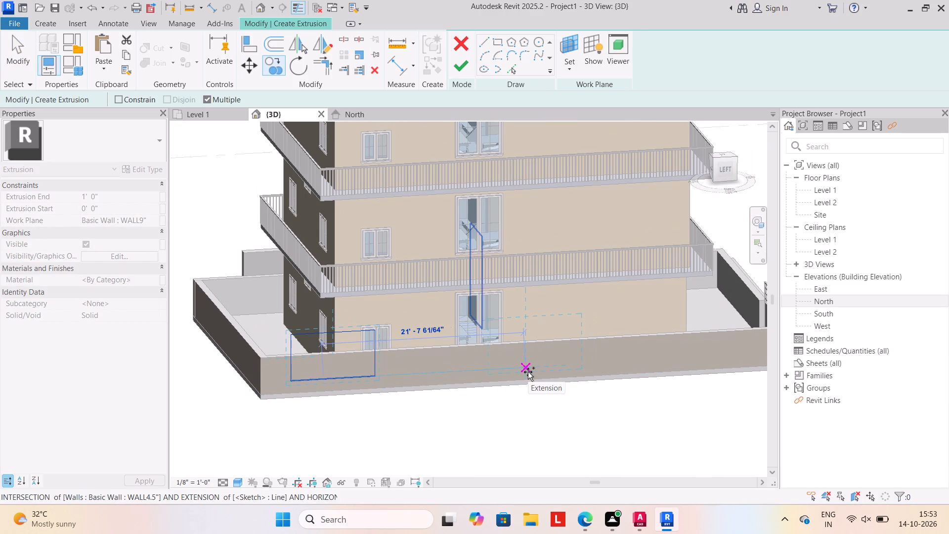
pyautogui.click(528, 372)
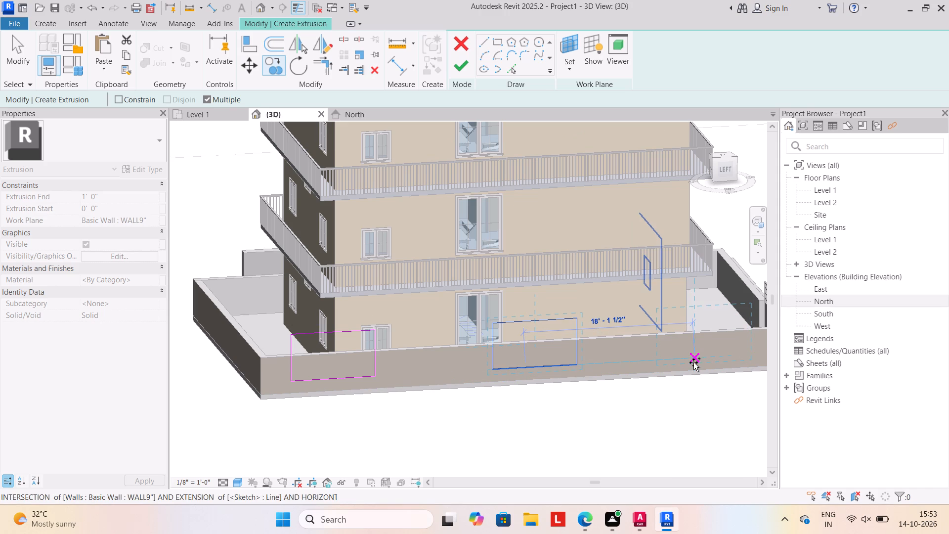
pyautogui.click(693, 362)
pyautogui.press('Escape')
pyautogui.scroll(-1, 533, 436)
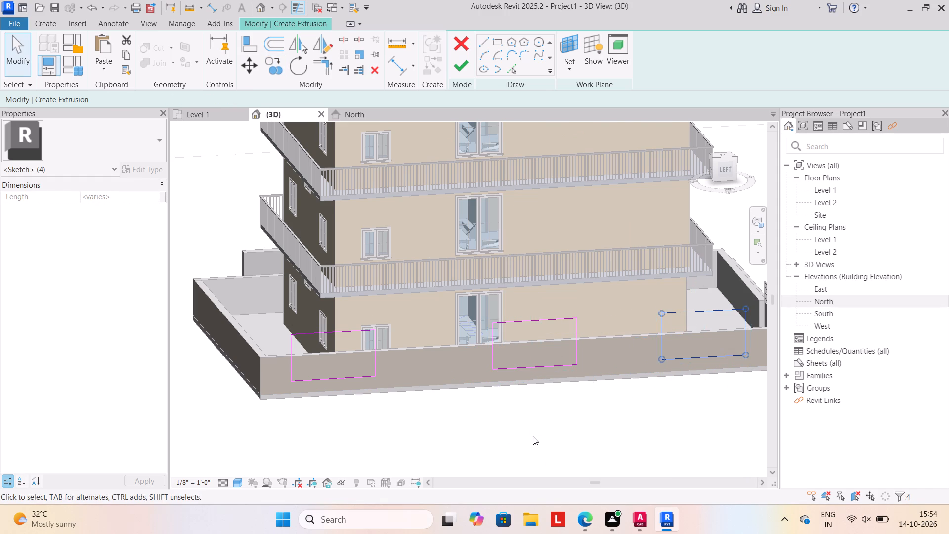
pyautogui.moveTo(532, 436); pyautogui.dragTo(468, 423, button='middle')
pyautogui.press('Escape')
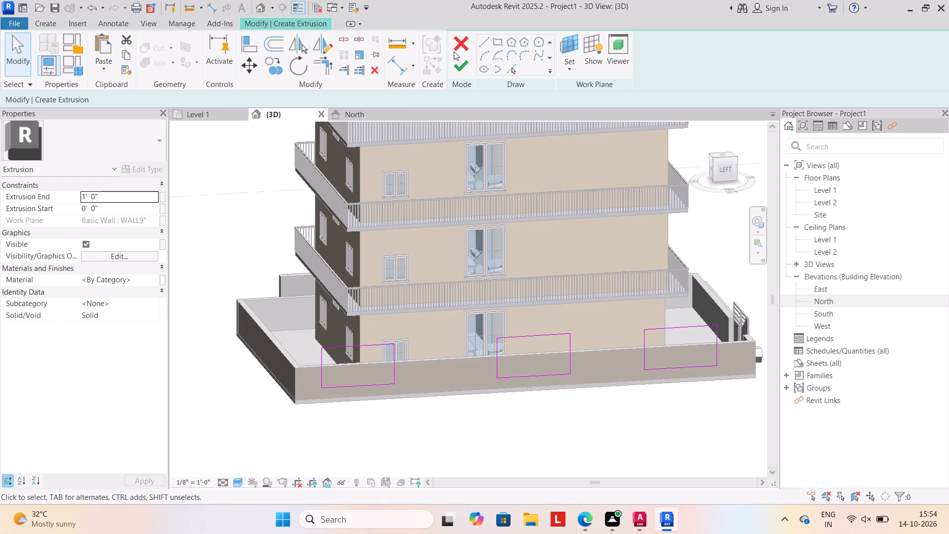
# Finish the three-rectangle extrusion at 1' 0" depth and complete the in-place model.
pyautogui.click(459, 65)
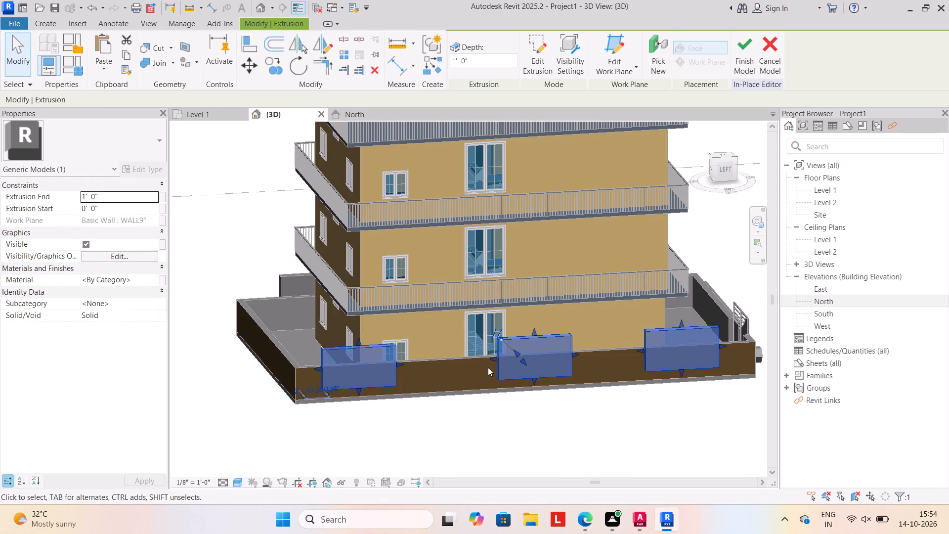
pyautogui.click(464, 430)
pyautogui.scroll(-2, 488, 383)
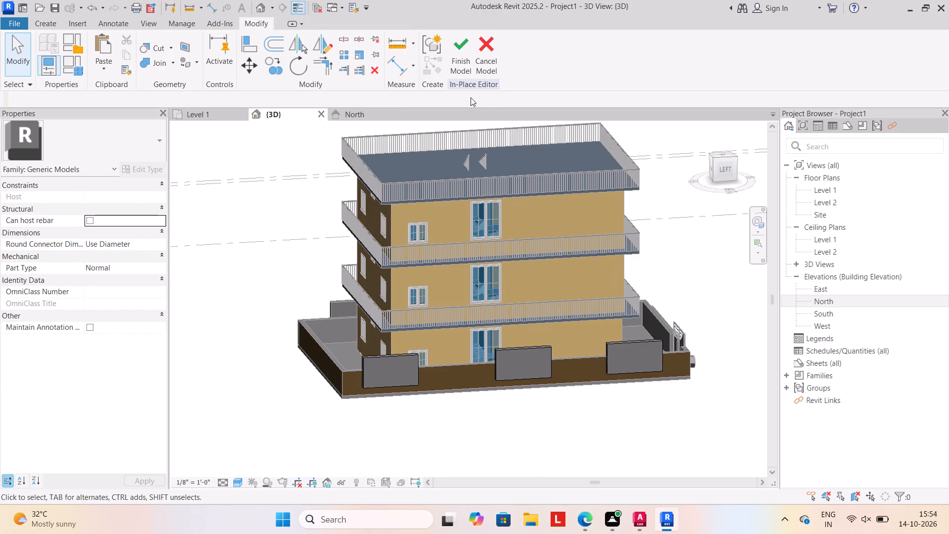
pyautogui.click(457, 67)
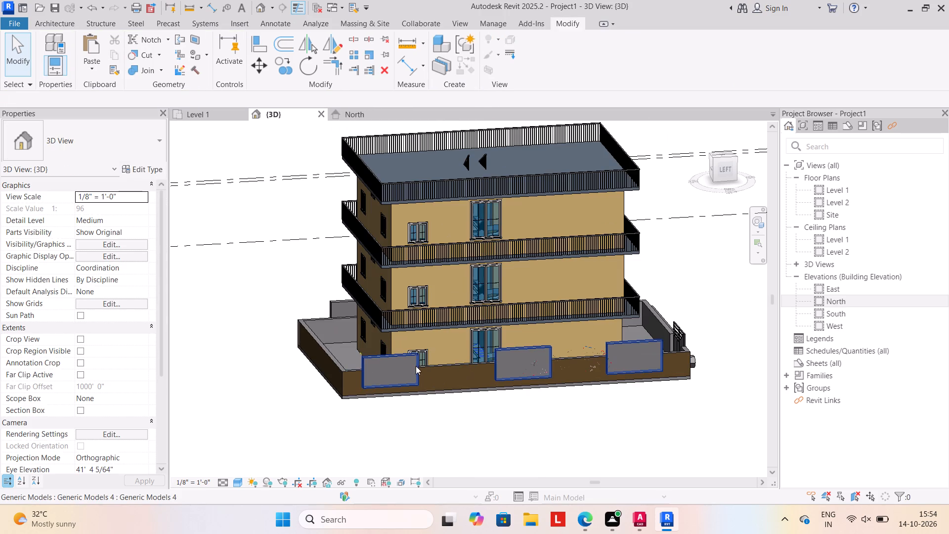
# Paint the outer face of the left-side compound wall with the Parking Stripe material.
pyautogui.click(416, 366)
pyautogui.click(208, 53)
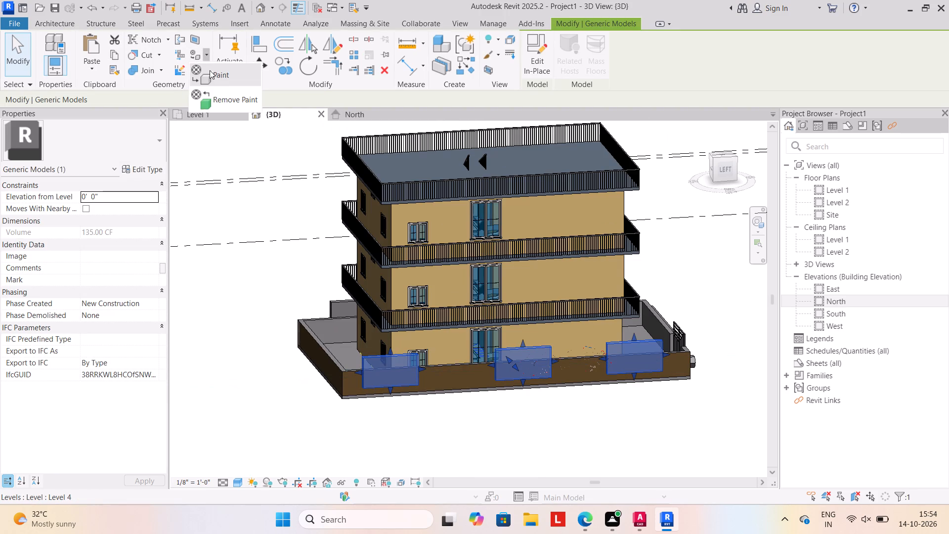
pyautogui.click(214, 72)
pyautogui.scroll(-6, 88, 194)
pyautogui.scroll(5, 89, 199)
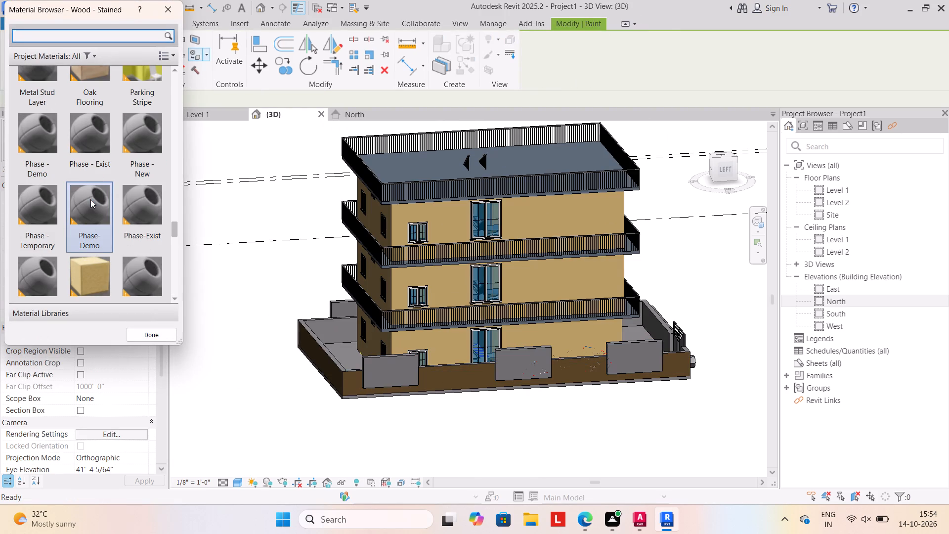
pyautogui.scroll(1, 112, 164)
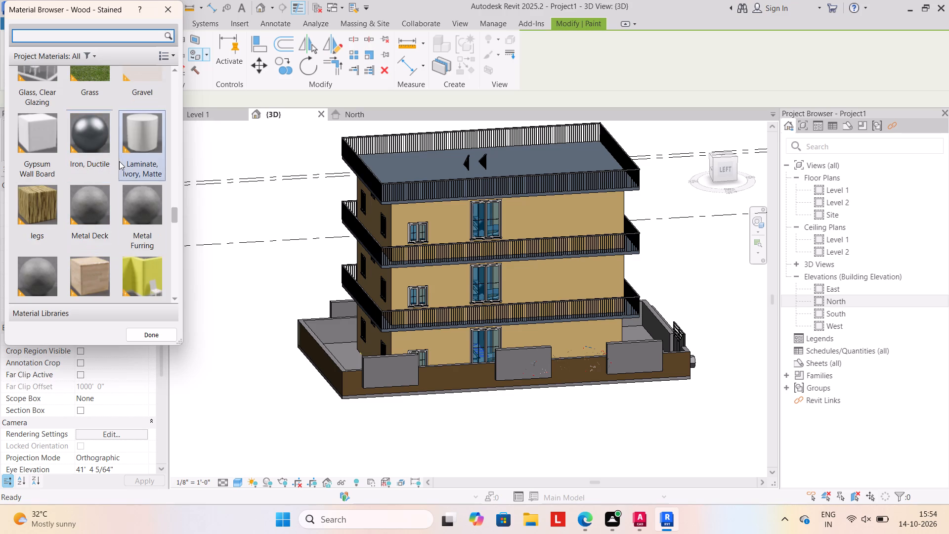
pyautogui.click(144, 261)
pyautogui.click(386, 364)
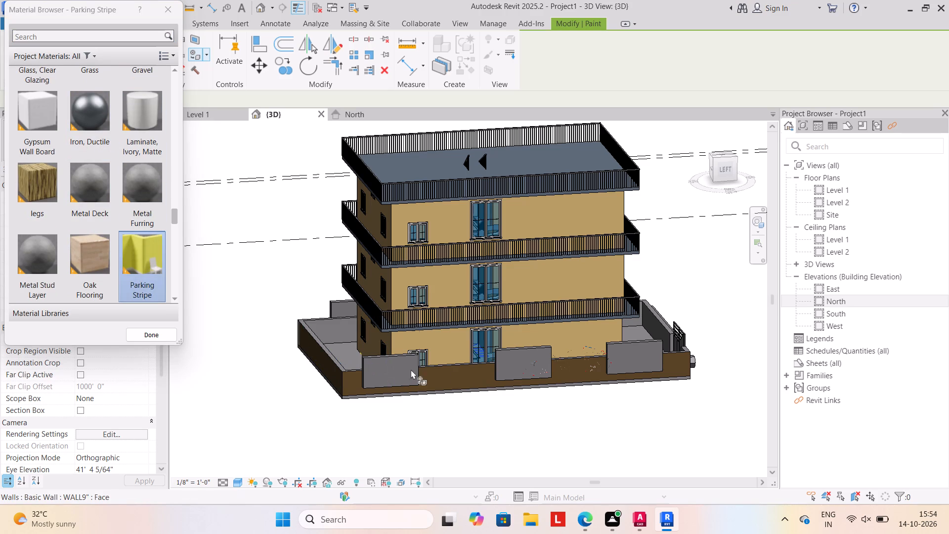
pyautogui.moveTo(491, 369); pyautogui.dragTo(498, 367)
pyautogui.moveTo(574, 61); pyautogui.dragTo(570, 61)
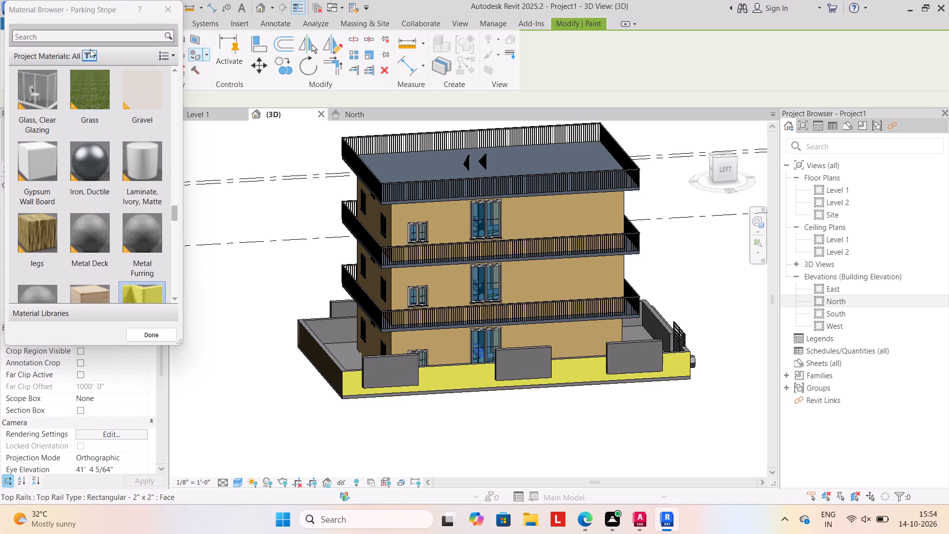
pyautogui.click(165, 6)
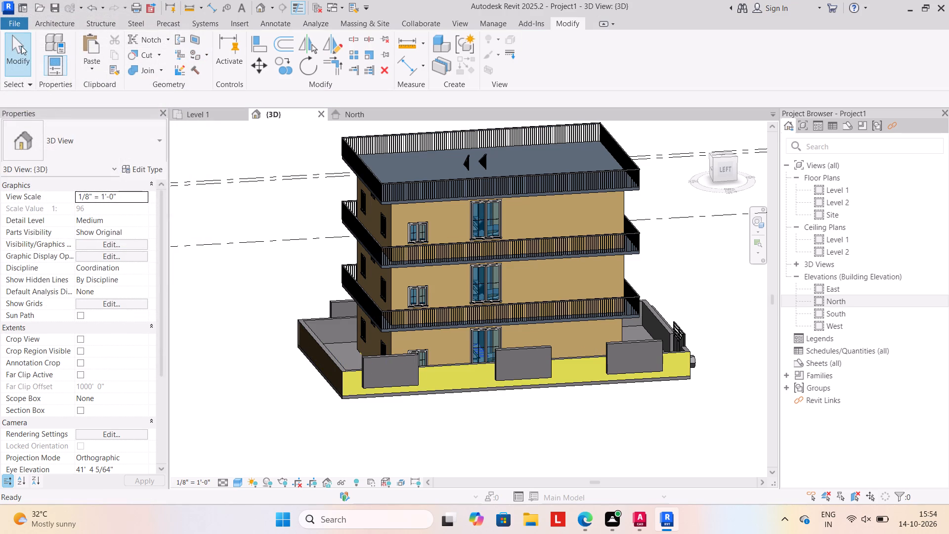
# Undo the Parking Stripe paint on the left-side compound wall's outer face.
pyautogui.click(21, 46)
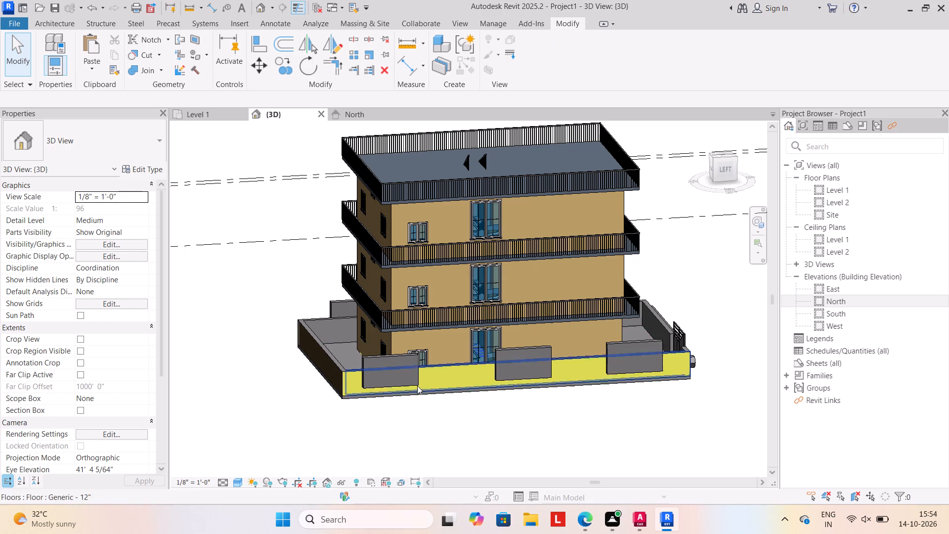
pyautogui.hotkey('ctrl', 'z')
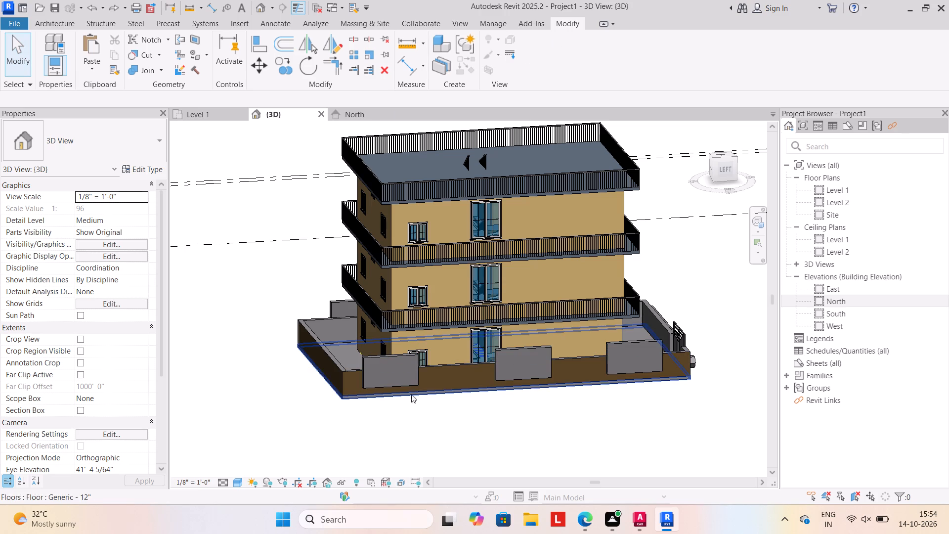
# Edit the left-side compound wall's three-rectangle extrusion in place, paint its outer faces with Parking Stripe, and finish the model.
pyautogui.click(397, 357)
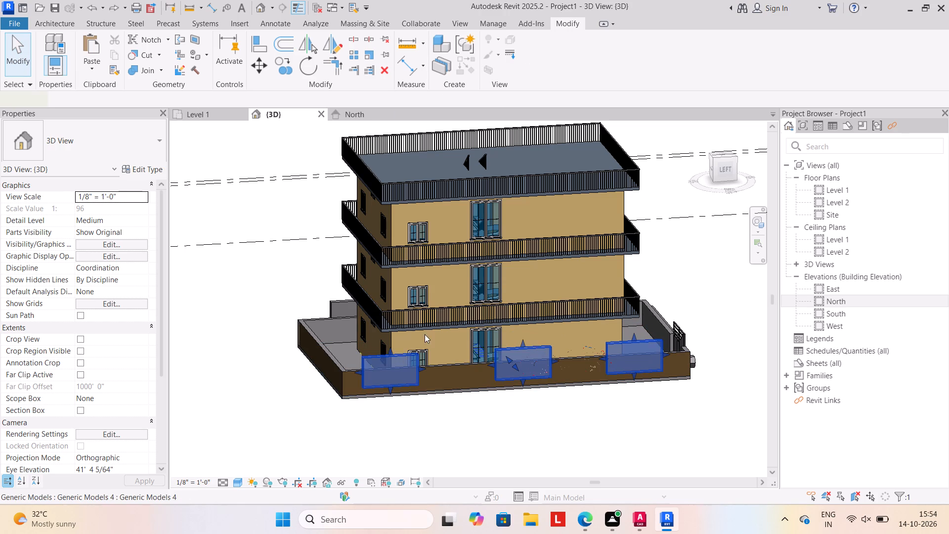
pyautogui.click(538, 67)
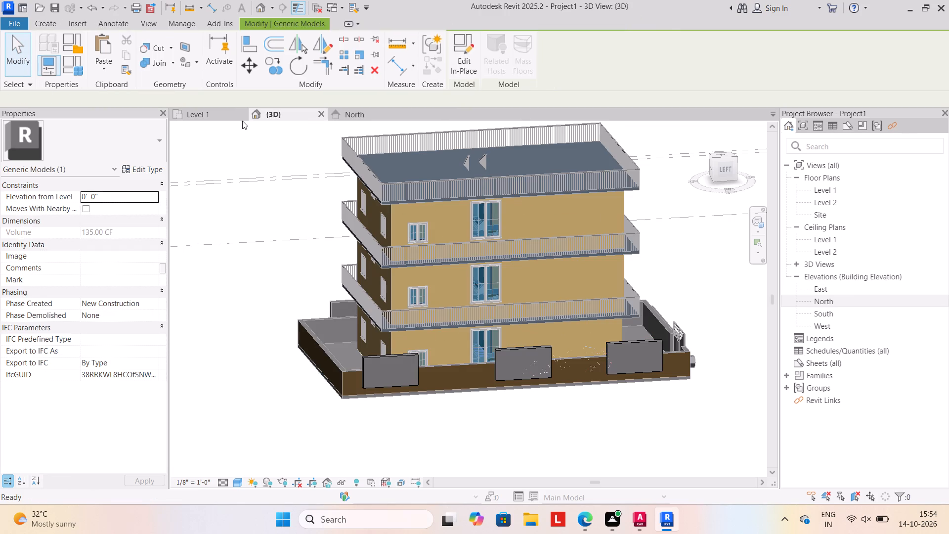
pyautogui.click(196, 60)
pyautogui.click(202, 84)
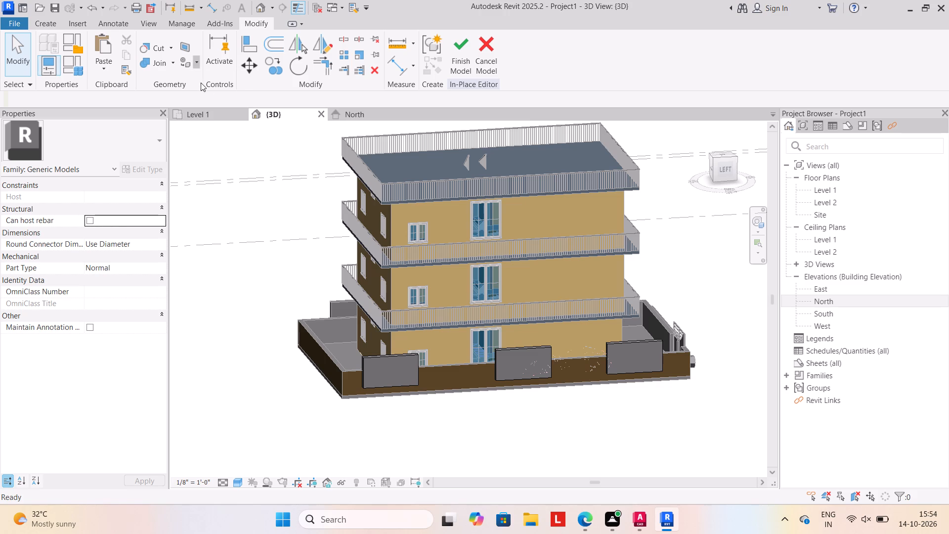
pyautogui.scroll(-4, 172, 222)
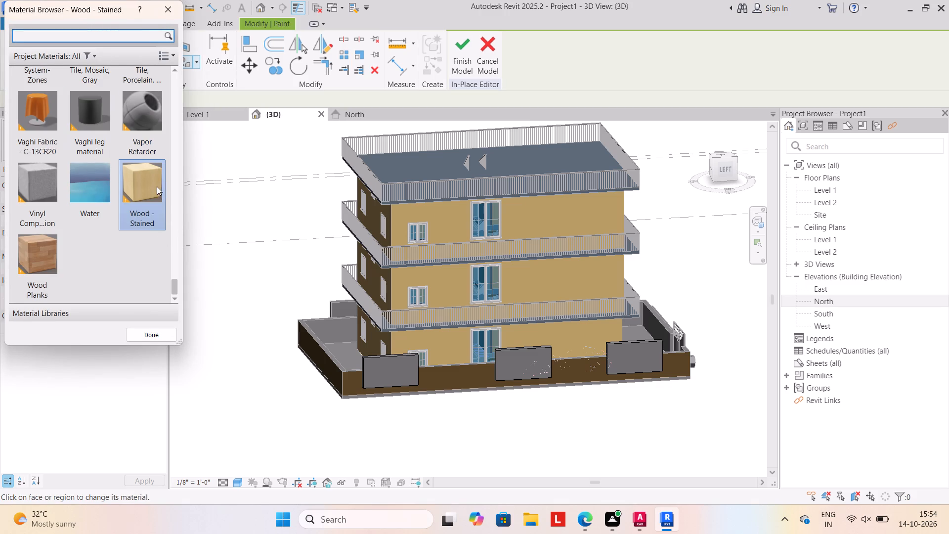
pyautogui.scroll(-4, 159, 193)
pyautogui.scroll(6, 157, 204)
pyautogui.scroll(-1, 155, 206)
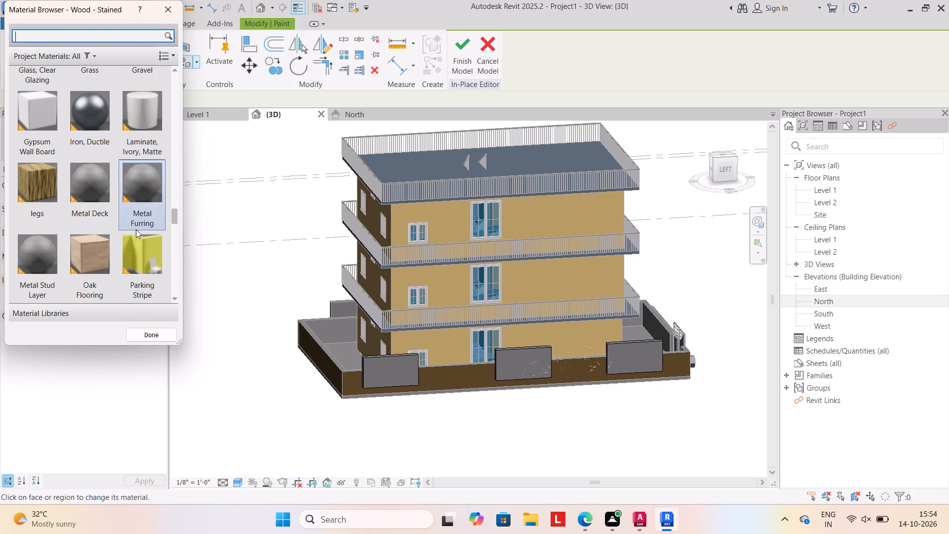
pyautogui.click(134, 252)
pyautogui.click(397, 362)
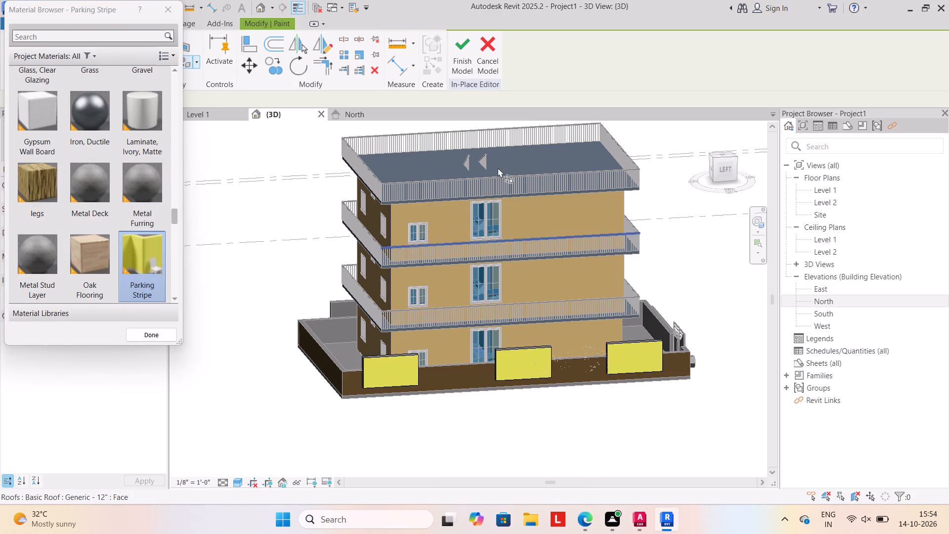
pyautogui.click(466, 64)
# Edit the right-side compound wall's three-rectangle extrusion in place, paint its outer faces with Parking Stripe, and finish the model.
pyautogui.scroll(-4, 558, 363)
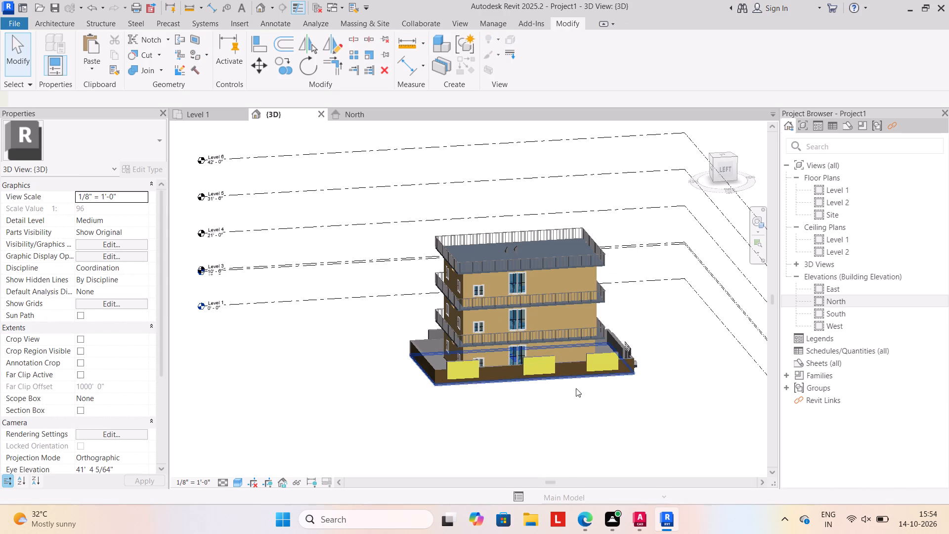
pyautogui.keyDown('shift'); pyautogui.moveTo(589, 393); pyautogui.dragTo(428, 398, button='middle'); pyautogui.keyUp('shift')
pyautogui.keyDown('shift'); pyautogui.moveTo(600, 400); pyautogui.dragTo(468, 419, button='middle'); pyautogui.keyUp('shift')
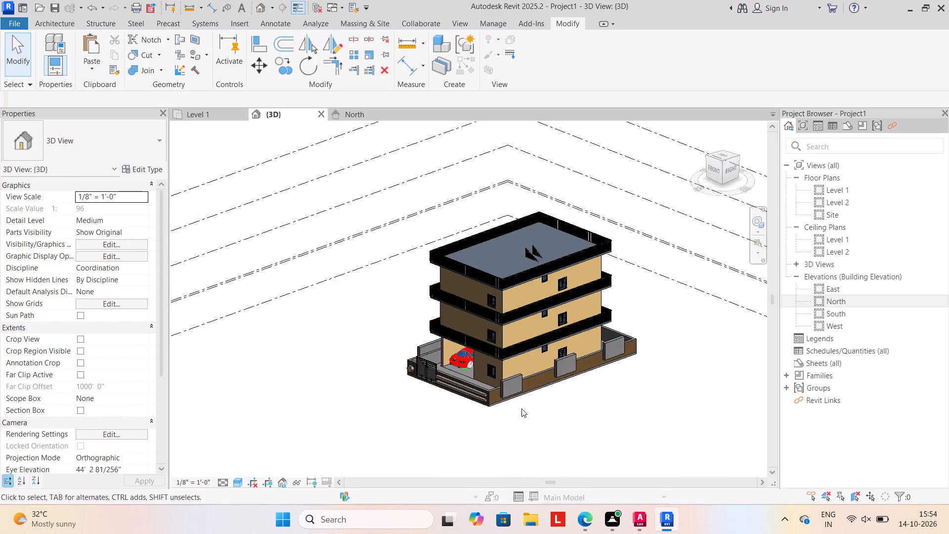
pyautogui.keyDown('shift'); pyautogui.moveTo(522, 407); pyautogui.dragTo(437, 412, button='middle'); pyautogui.keyUp('shift')
pyautogui.click(455, 369)
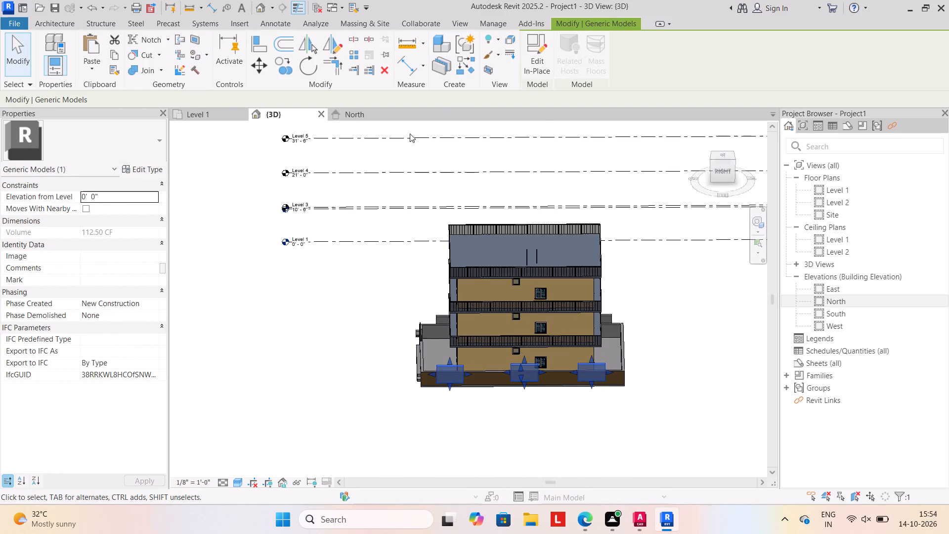
pyautogui.click(537, 64)
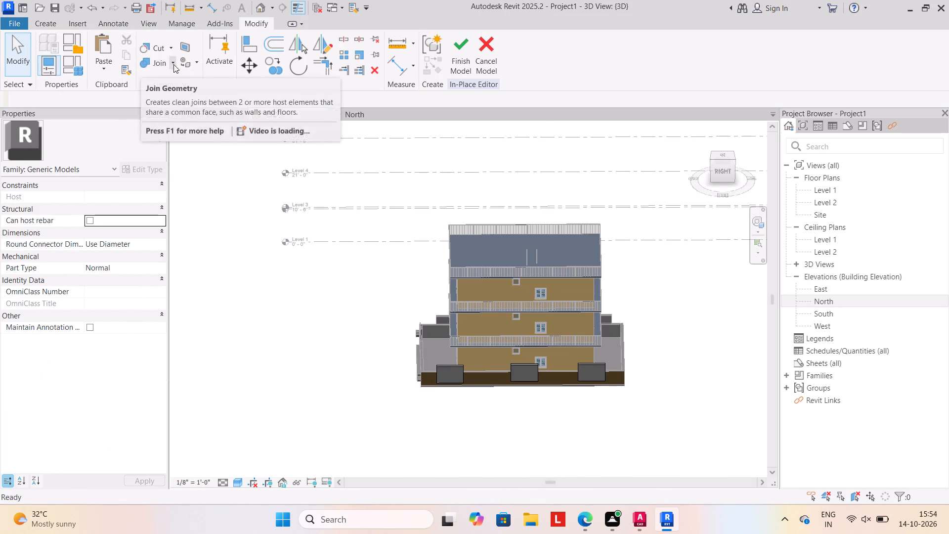
pyautogui.click(198, 62)
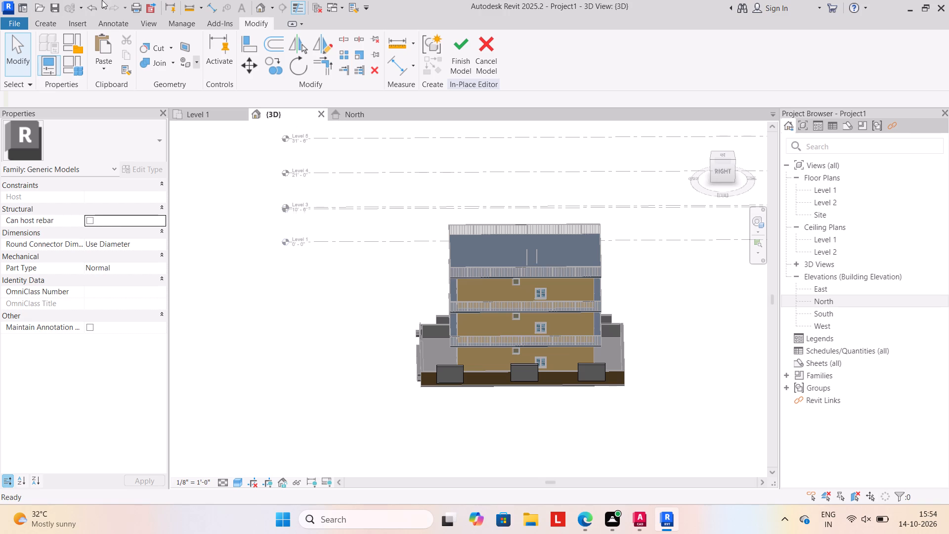
pyautogui.click(229, 86)
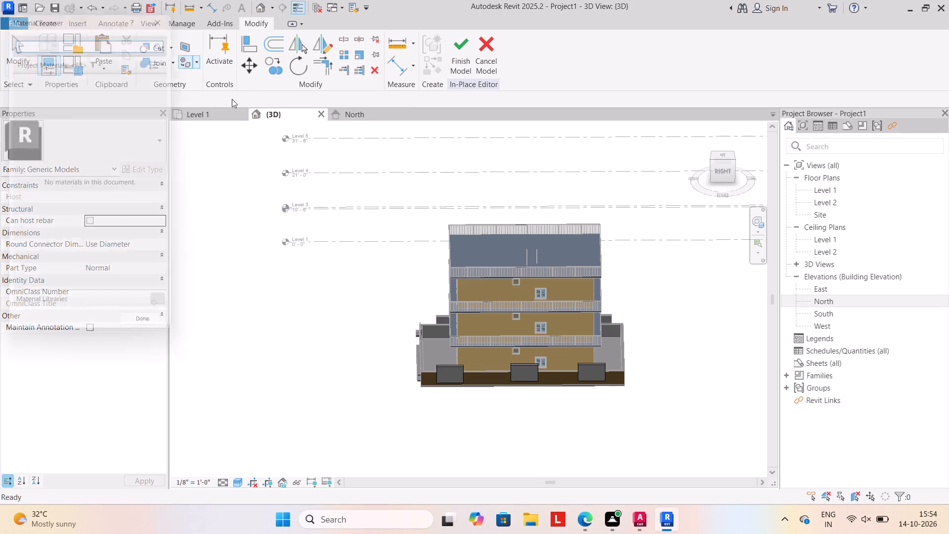
pyautogui.click(137, 158)
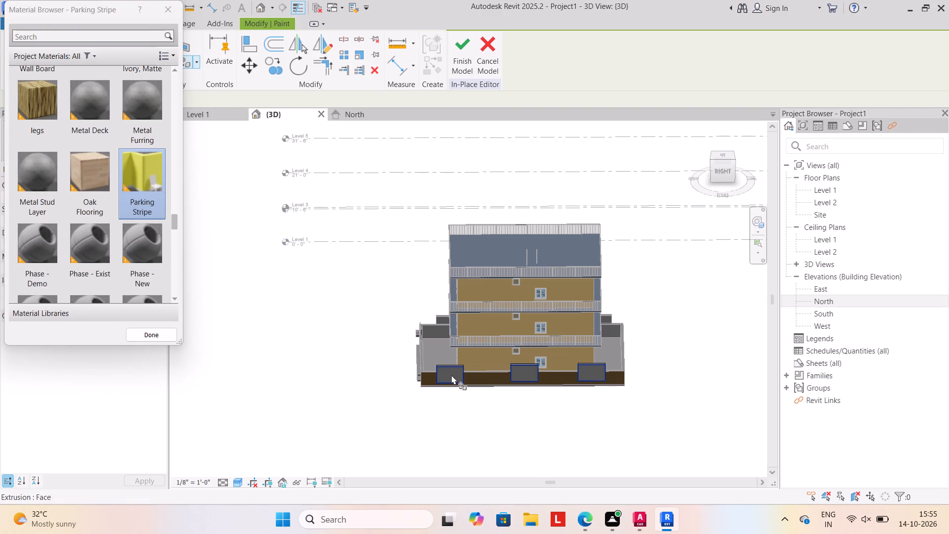
pyautogui.click(451, 375)
pyautogui.click(462, 63)
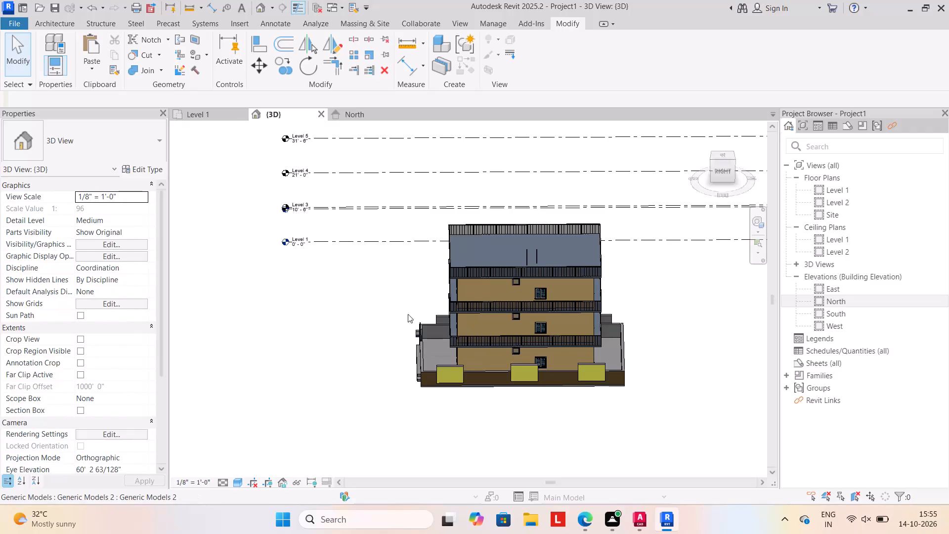
# Examine the house and its compound wall from the side and the front in 3D.
pyautogui.scroll(-2, 350, 401)
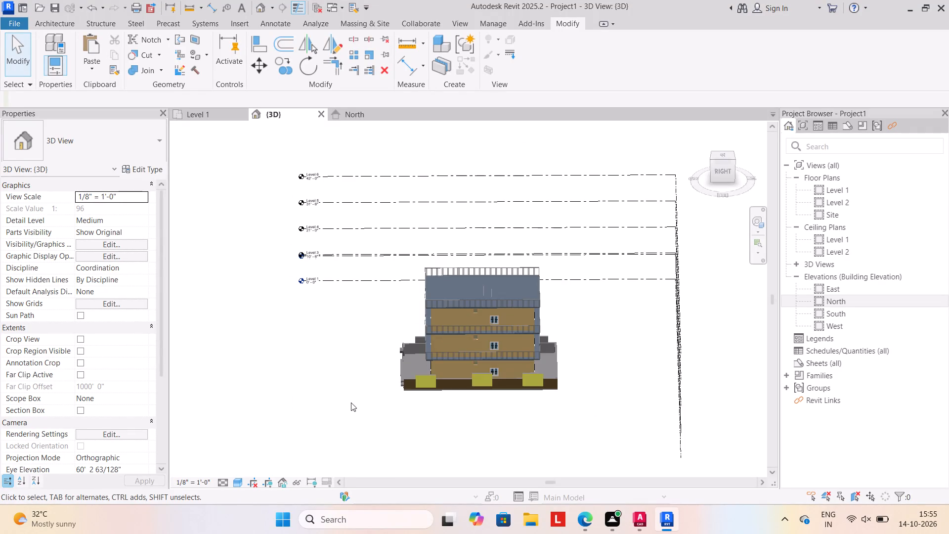
pyautogui.keyDown('shift'); pyautogui.moveTo(299, 445); pyautogui.dragTo(555, 430, button='middle'); pyautogui.keyUp('shift')
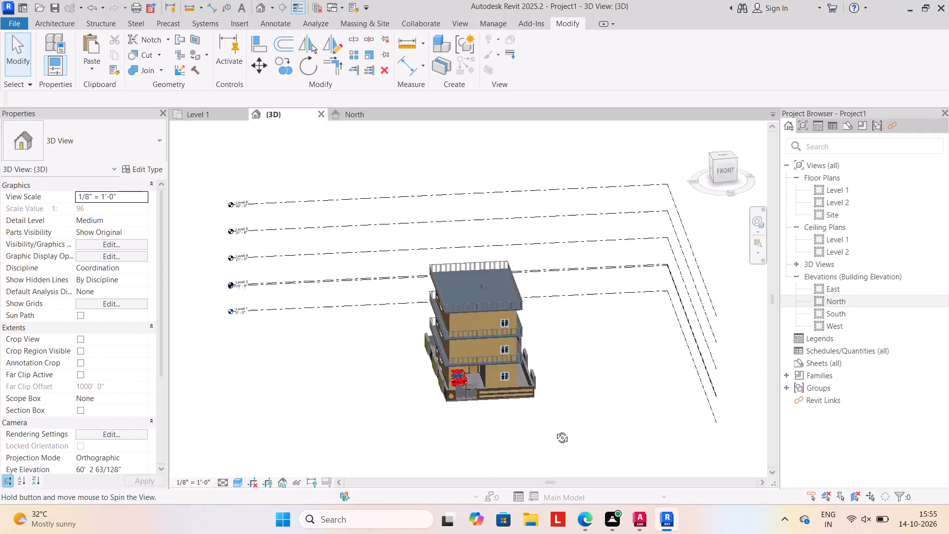
pyautogui.keyDown('shift'); pyautogui.moveTo(510, 428); pyautogui.dragTo(459, 406, button='middle'); pyautogui.keyUp('shift')
pyautogui.keyDown('shift'); pyautogui.moveTo(475, 399); pyautogui.dragTo(467, 422, button='middle'); pyautogui.keyUp('shift')
pyautogui.keyDown('shift'); pyautogui.scroll(1, 497, 417); pyautogui.keyUp('shift')
pyautogui.keyDown('shift'); pyautogui.moveTo(497, 417); pyautogui.dragTo(454, 409, button='middle'); pyautogui.keyUp('shift')
pyautogui.keyDown('shift'); pyautogui.moveTo(461, 410); pyautogui.dragTo(490, 399, button='middle'); pyautogui.keyUp('shift')
pyautogui.scroll(1, 490, 398)
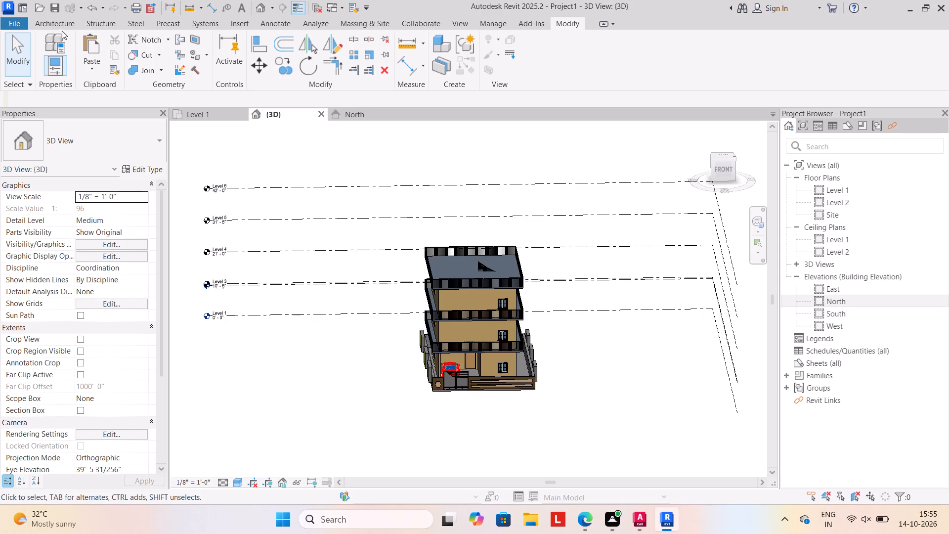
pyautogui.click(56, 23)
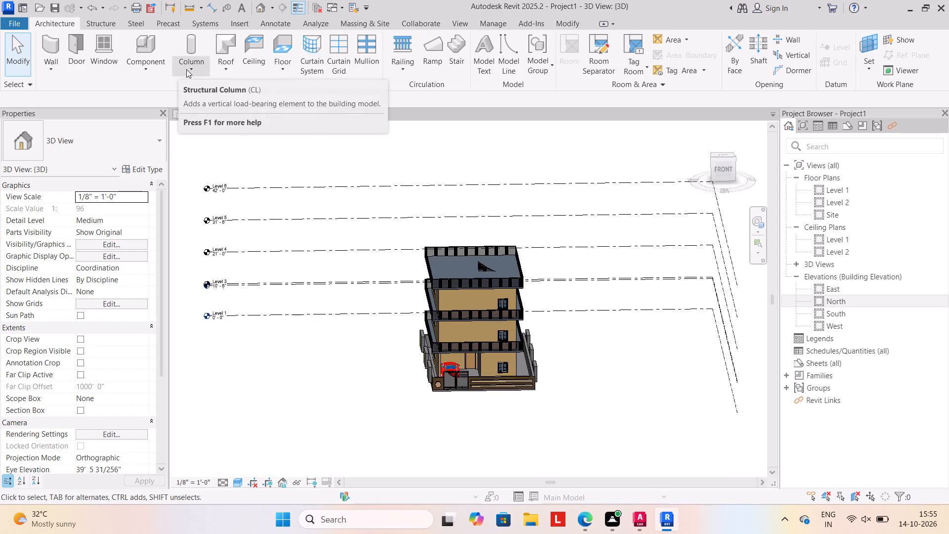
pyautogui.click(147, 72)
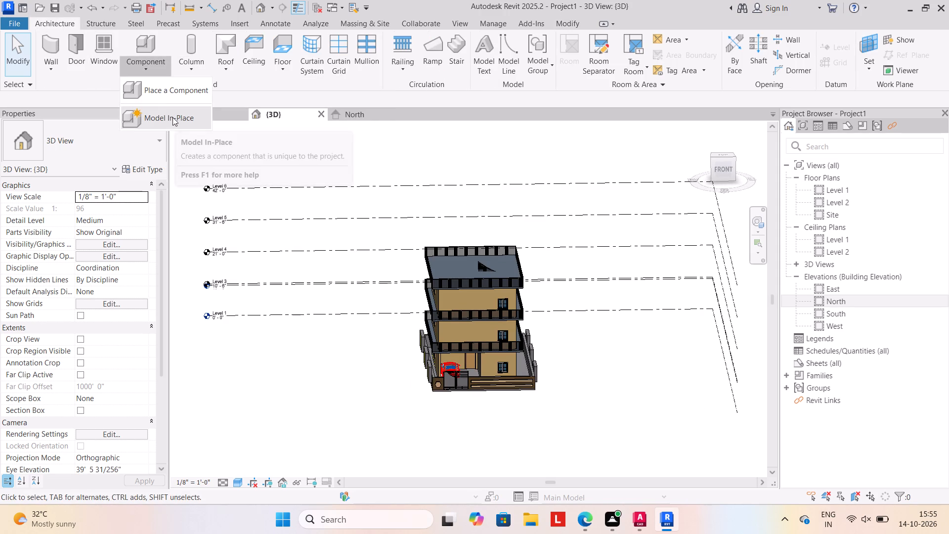
# In the Level 1 plan, create a Grassland - 16" toposolid with a rectangular boundary about 72' by 96' around the compound.
pyautogui.click(224, 113)
pyautogui.scroll(-6, 335, 225)
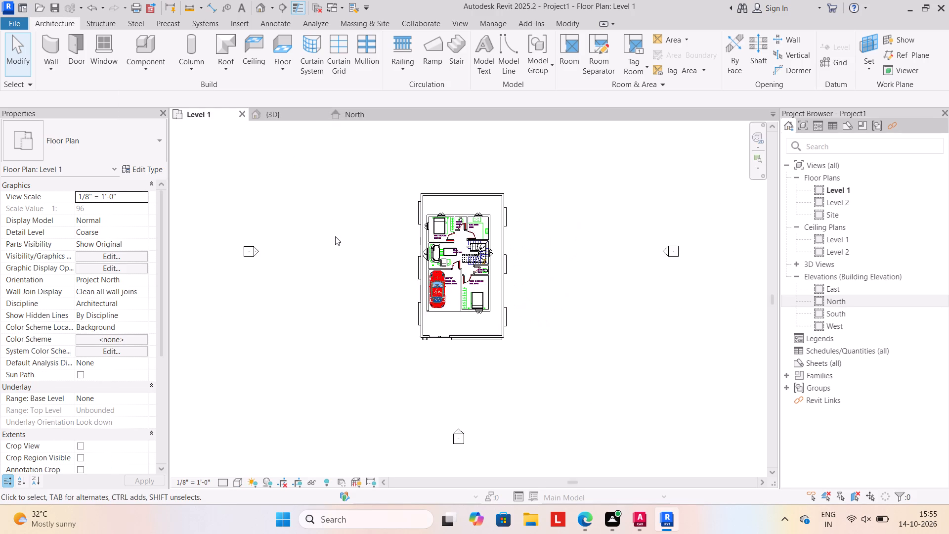
pyautogui.click(371, 24)
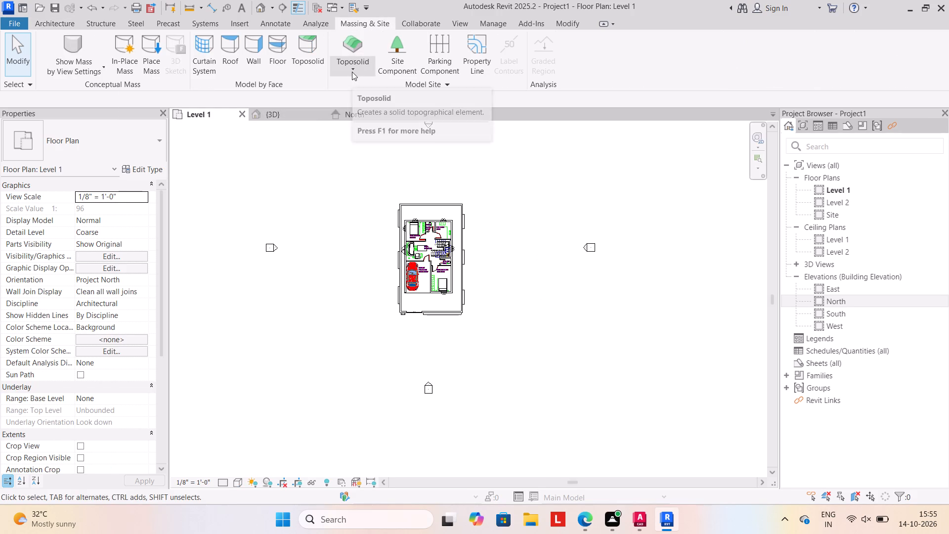
pyautogui.click(352, 72)
pyautogui.click(371, 89)
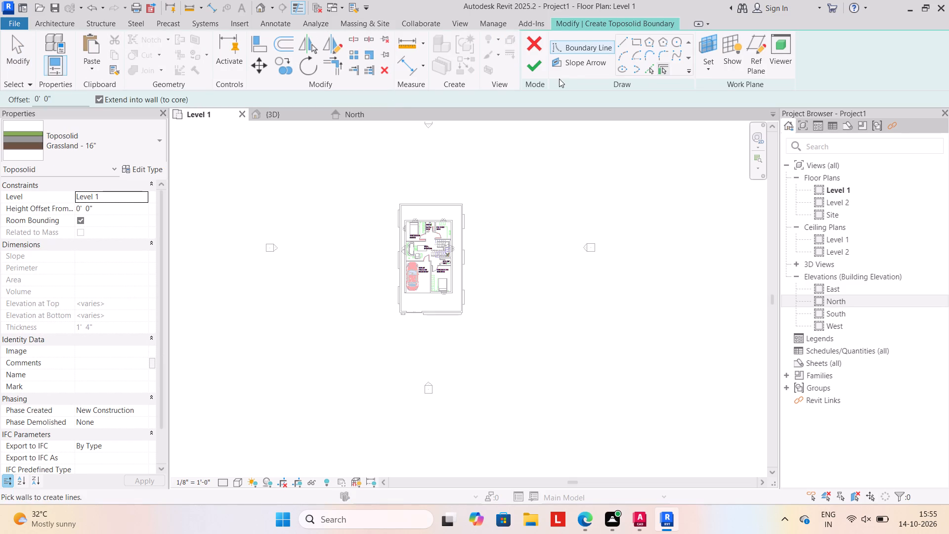
pyautogui.click(634, 40)
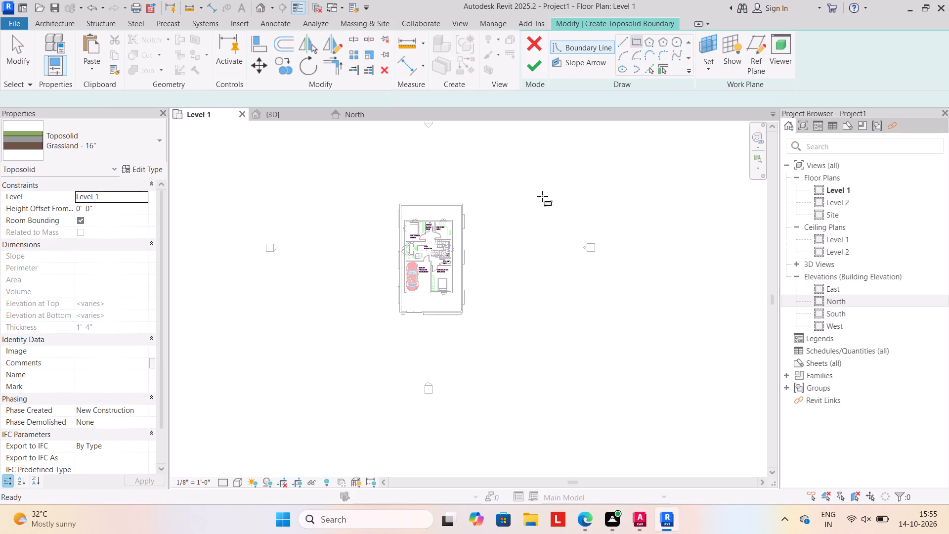
pyautogui.click(368, 163)
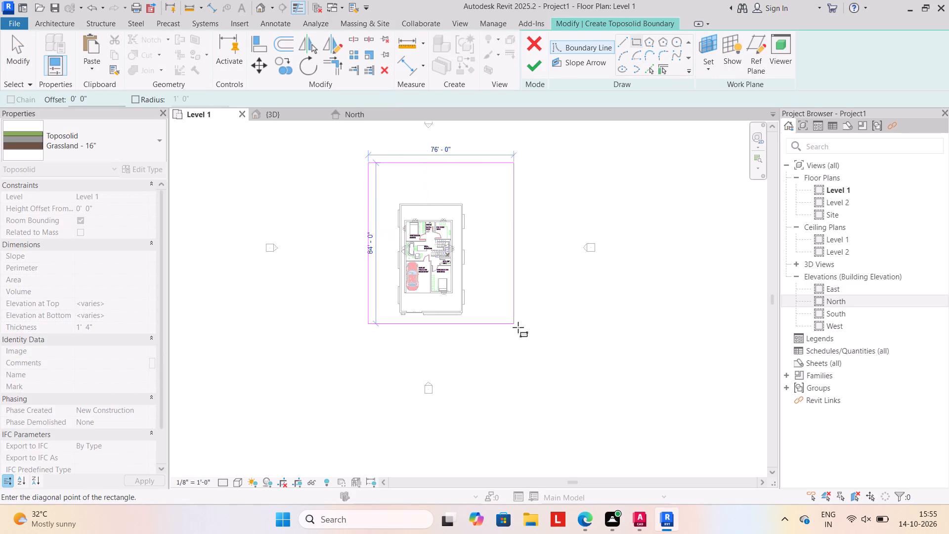
pyautogui.click(507, 350)
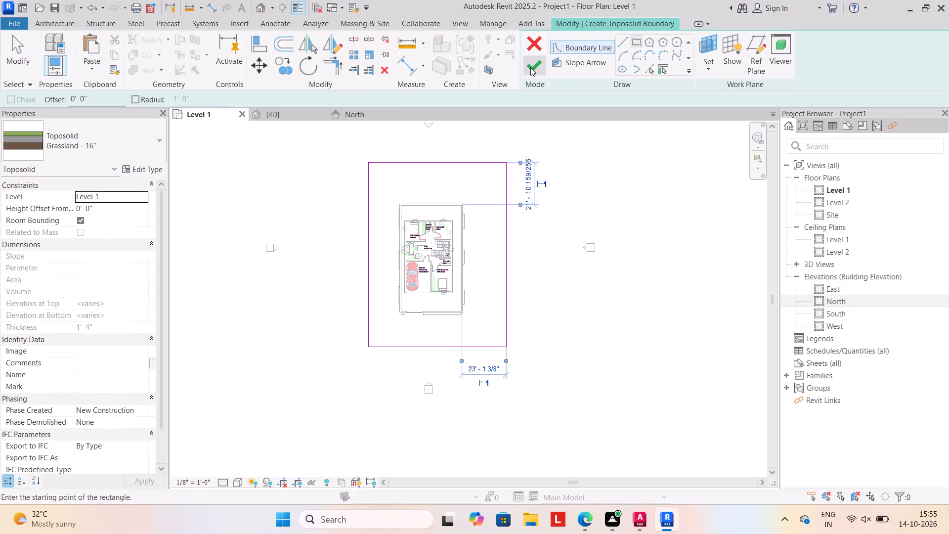
pyautogui.click(530, 67)
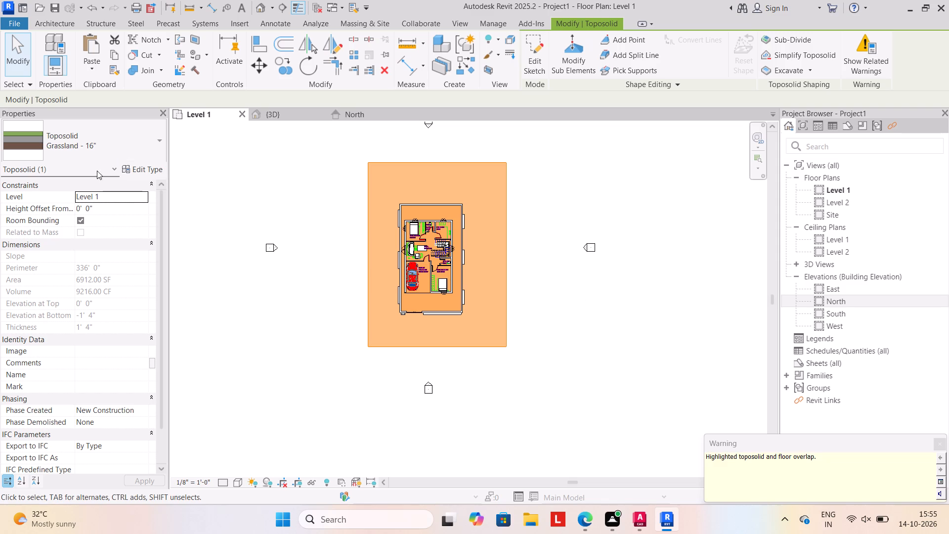
# In the 3D view, set the toposolid's height offset from Level 1 to -0' 6".
pyautogui.click(287, 118)
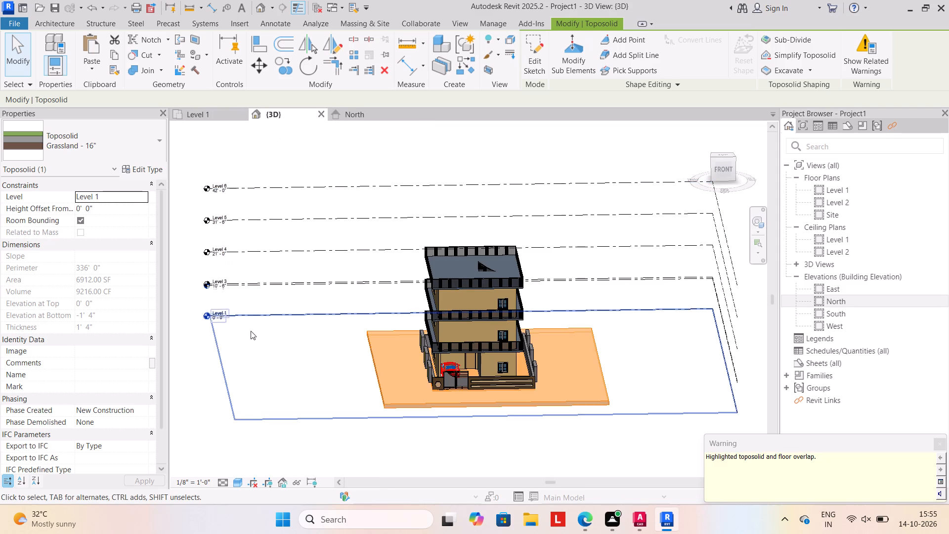
pyautogui.click(312, 397)
pyautogui.click(387, 400)
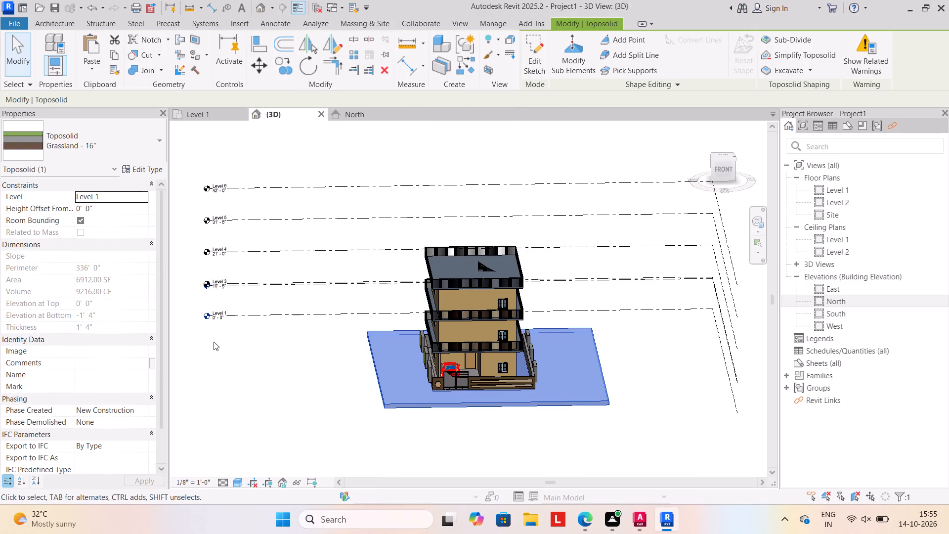
pyautogui.click(129, 207)
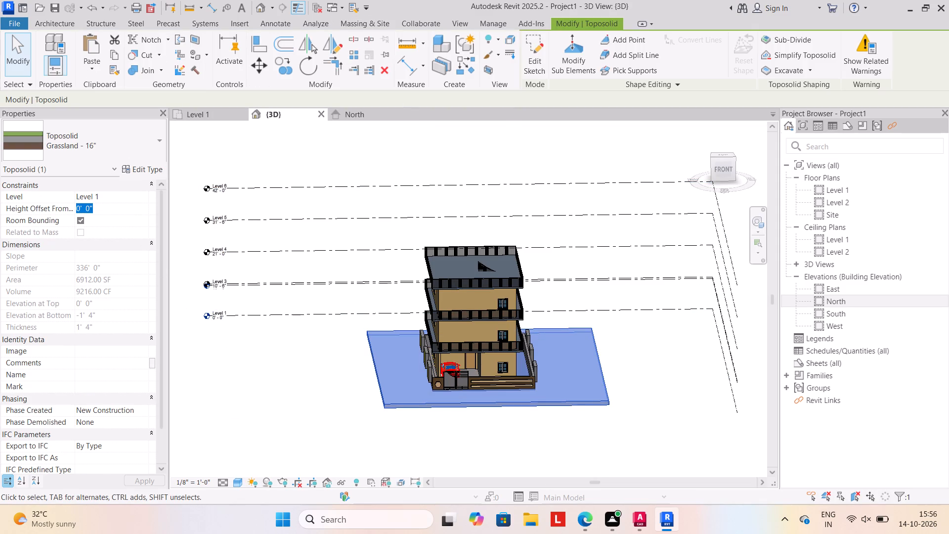
pyautogui.press('-')
pyautogui.write('6"')
pyautogui.press('Return')
pyautogui.click(248, 432)
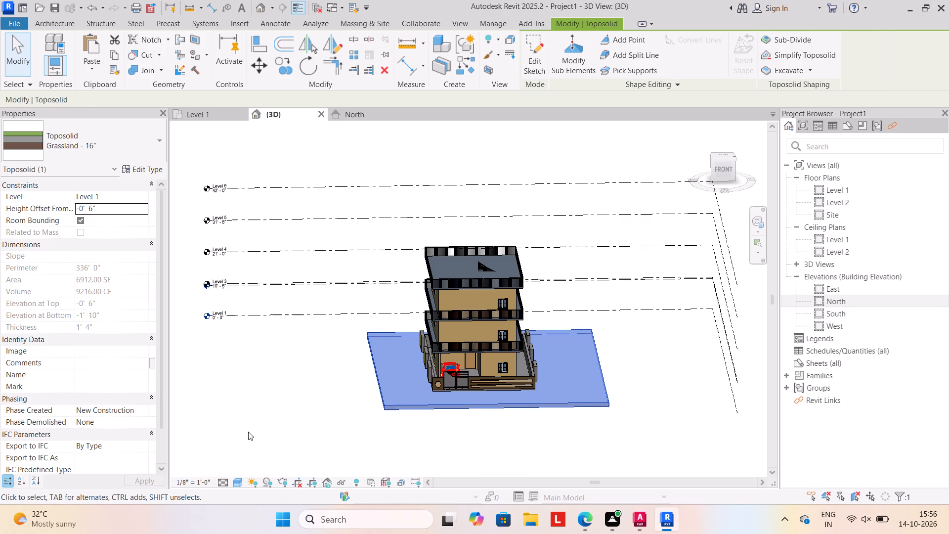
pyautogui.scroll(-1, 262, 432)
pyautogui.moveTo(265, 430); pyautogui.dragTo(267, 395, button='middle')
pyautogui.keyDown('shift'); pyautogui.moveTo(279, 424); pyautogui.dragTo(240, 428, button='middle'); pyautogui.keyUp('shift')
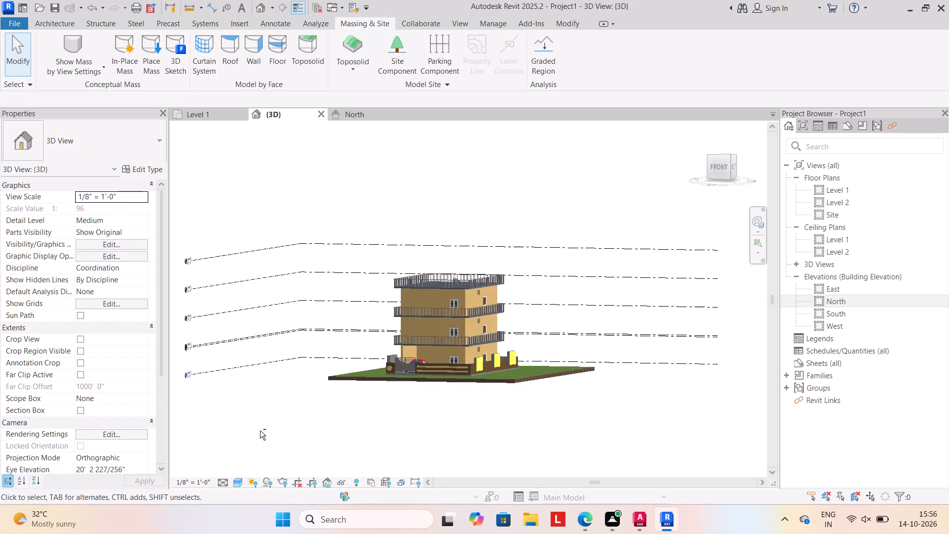
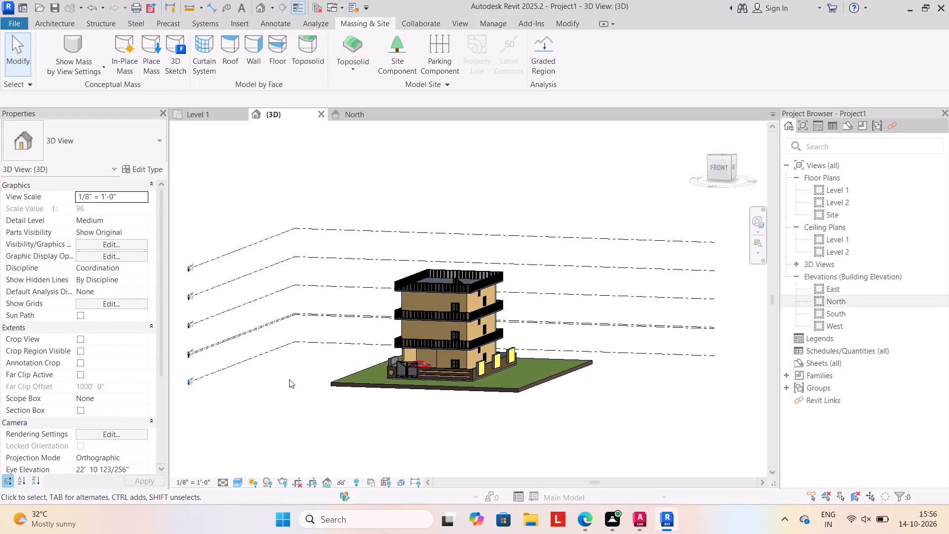
# Edit the right-side compound wall's three-panel extrusion in place and paint the front panel's top face with Parking Stripe.
pyautogui.scroll(8, 429, 377)
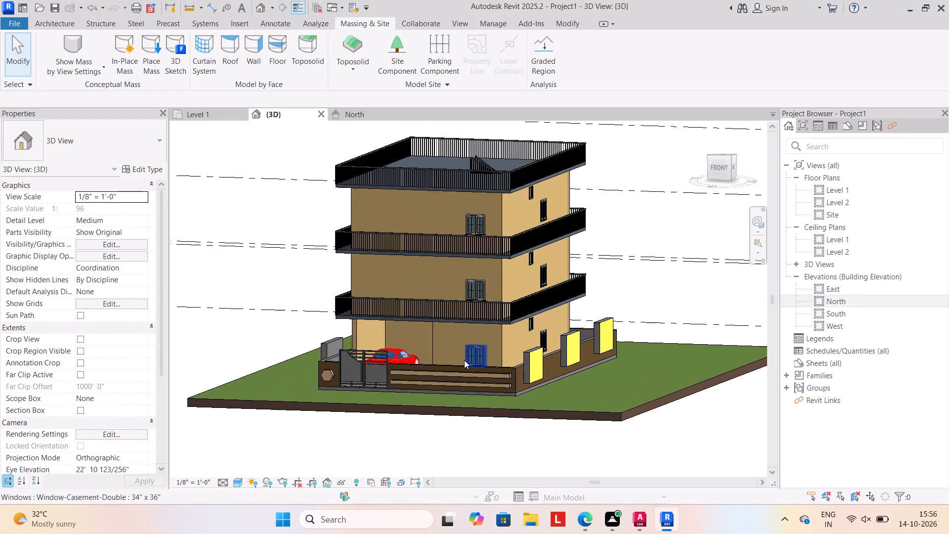
pyautogui.scroll(2, 464, 360)
pyautogui.keyDown('shift'); pyautogui.moveTo(521, 415); pyautogui.dragTo(441, 438, button='middle'); pyautogui.keyUp('shift')
pyautogui.keyDown('shift'); pyautogui.moveTo(512, 427); pyautogui.dragTo(510, 446, button='middle'); pyautogui.keyUp('shift')
pyautogui.moveTo(511, 434); pyautogui.dragTo(493, 340, button='middle')
pyautogui.keyDown('shift'); pyautogui.moveTo(536, 373); pyautogui.dragTo(513, 417, button='middle'); pyautogui.keyUp('shift')
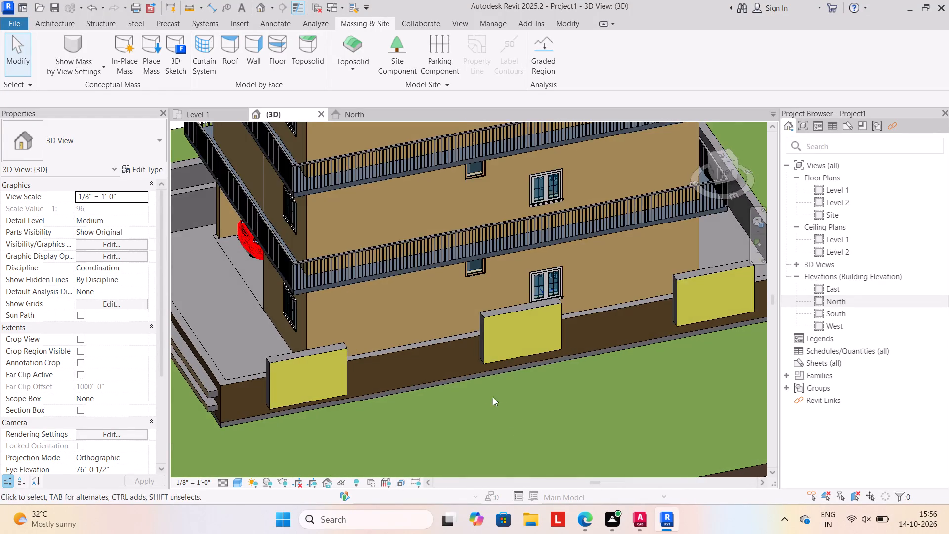
pyautogui.moveTo(488, 393); pyautogui.dragTo(525, 383, button='middle')
pyautogui.click(369, 347)
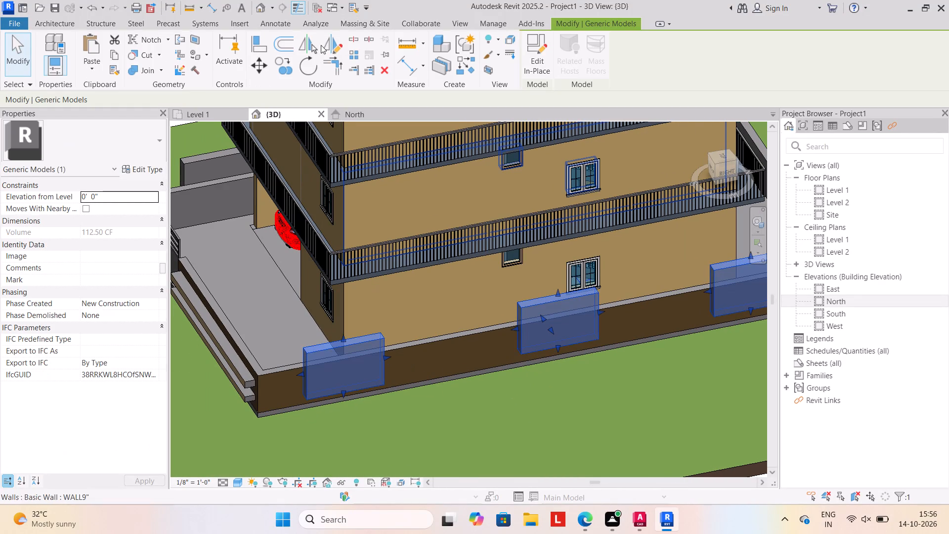
pyautogui.click(533, 66)
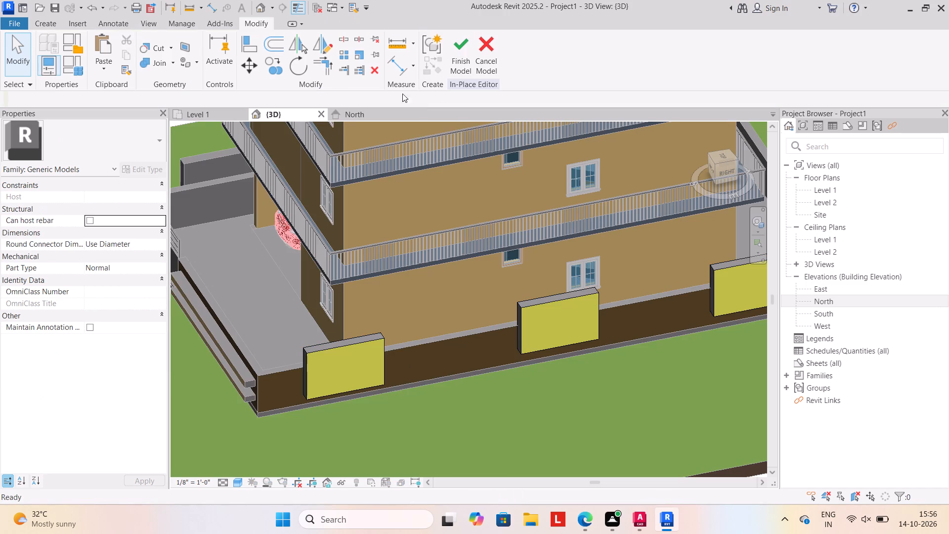
pyautogui.click(200, 66)
pyautogui.click(208, 77)
pyautogui.click(135, 160)
pyautogui.scroll(3, 329, 310)
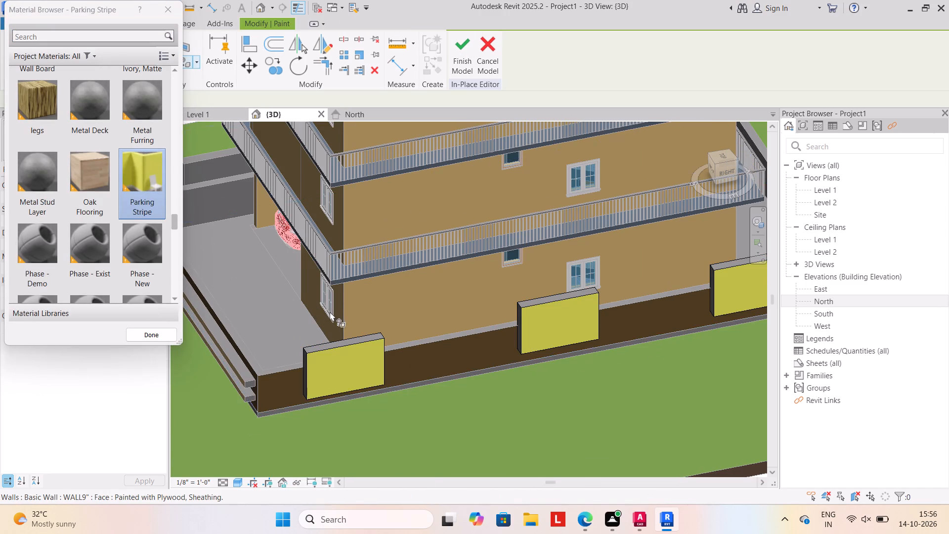
pyautogui.scroll(1, 330, 311)
pyautogui.scroll(3, 343, 365)
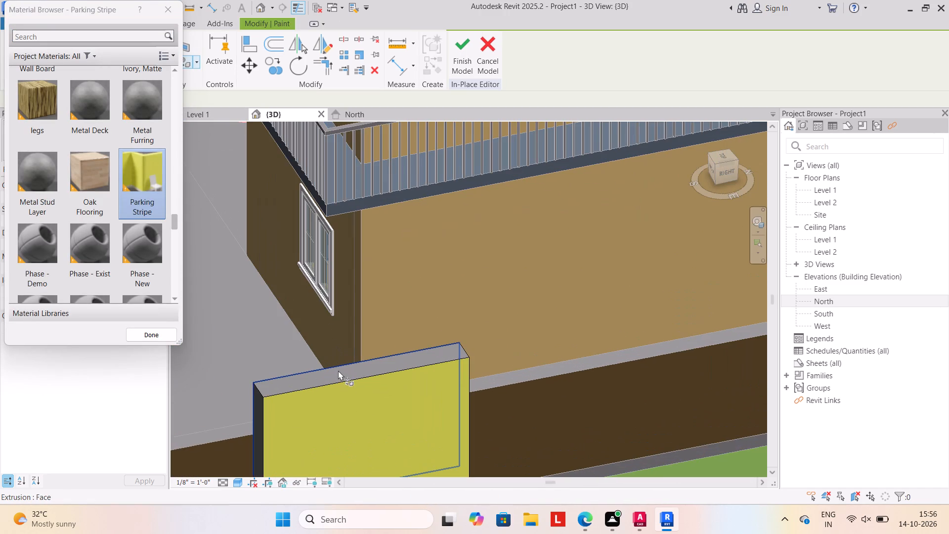
pyautogui.scroll(3, 340, 371)
pyautogui.click(340, 378)
pyautogui.scroll(-8, 340, 380)
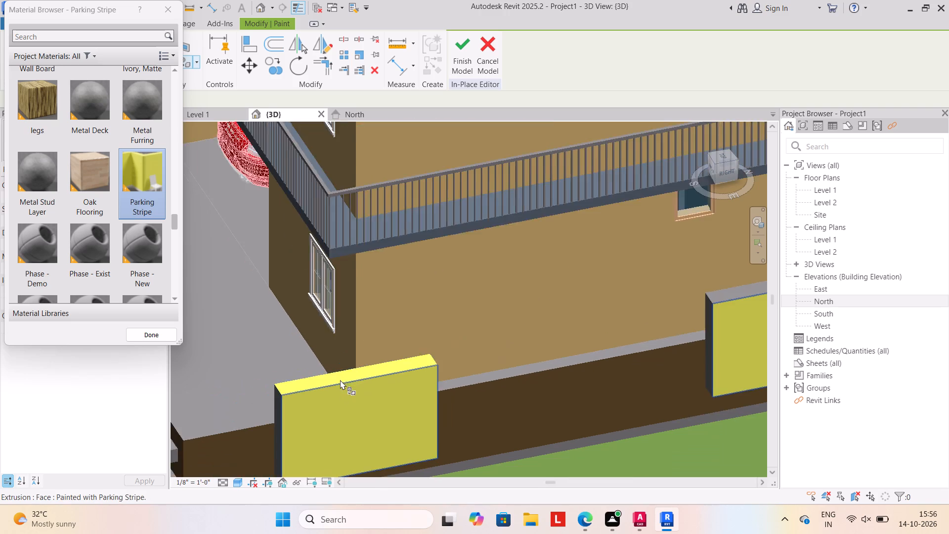
# Paint the top faces of the middle and rear panels on the right-side wall with Parking Stripe.
pyautogui.scroll(-1, 340, 380)
pyautogui.scroll(5, 607, 319)
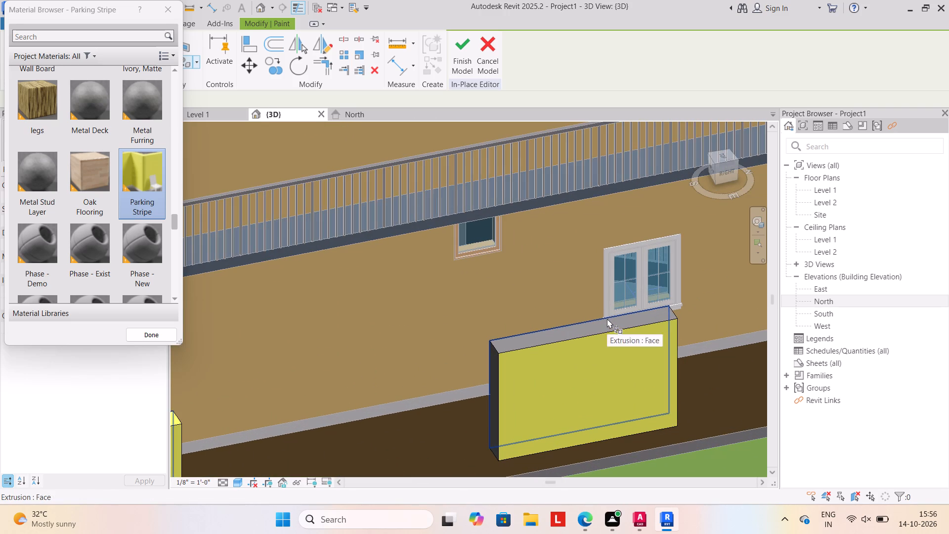
pyautogui.scroll(4, 604, 318)
pyautogui.click(590, 337)
pyautogui.scroll(-10, 590, 341)
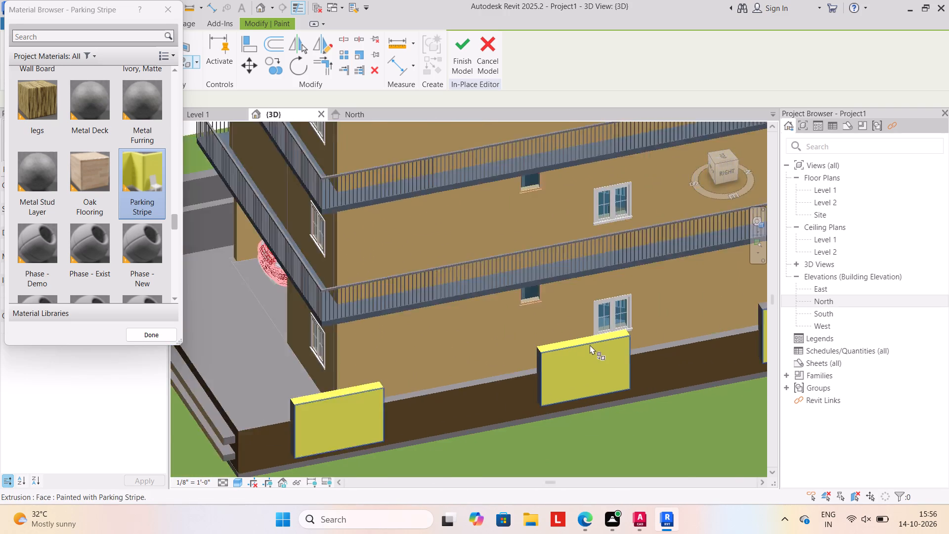
pyautogui.scroll(-6, 590, 345)
pyautogui.scroll(9, 678, 329)
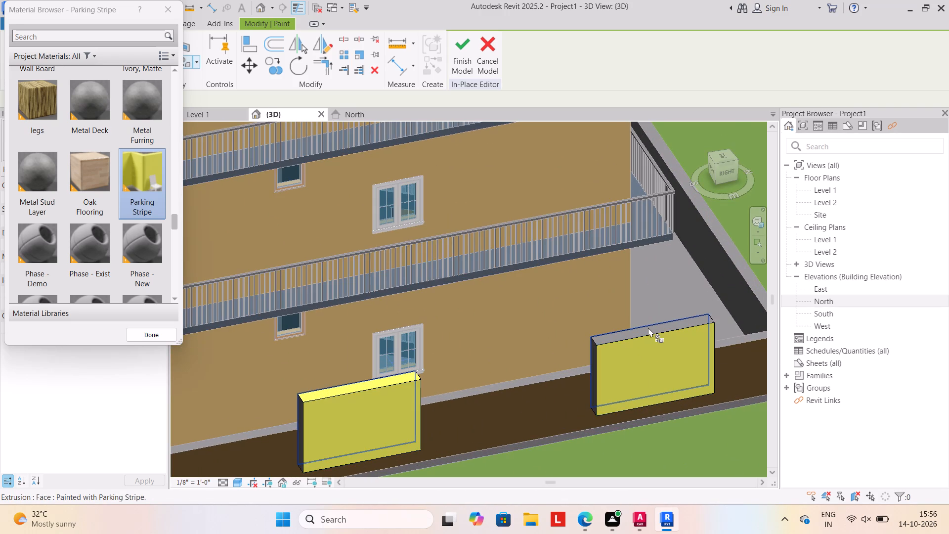
pyautogui.scroll(4, 648, 327)
pyautogui.click(647, 329)
pyautogui.scroll(3, 643, 334)
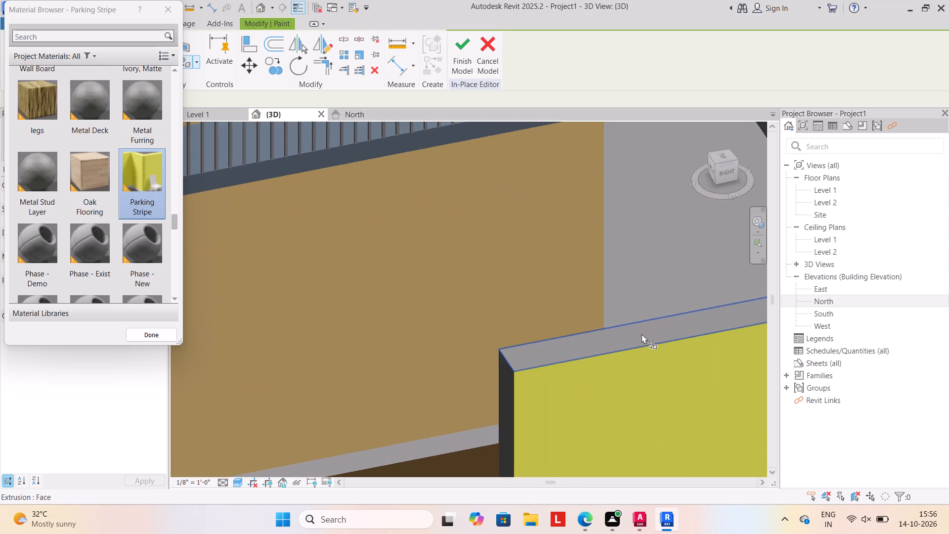
pyautogui.click(640, 335)
pyautogui.scroll(-13, 638, 341)
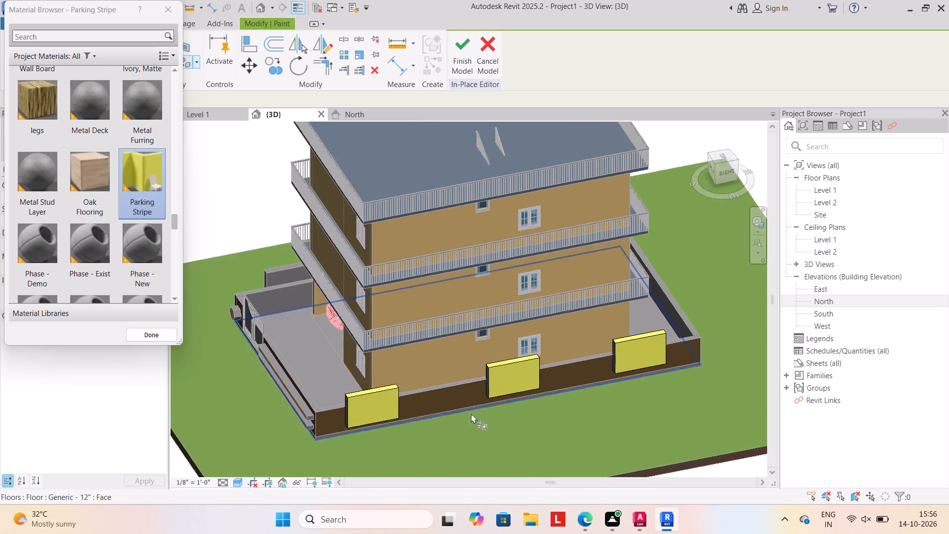
# Paint the front-facing end faces of all three right-side wall panels with Parking Stripe.
pyautogui.keyDown('shift'); pyautogui.moveTo(461, 412); pyautogui.dragTo(587, 392, button='middle'); pyautogui.keyUp('shift')
pyautogui.scroll(10, 567, 410)
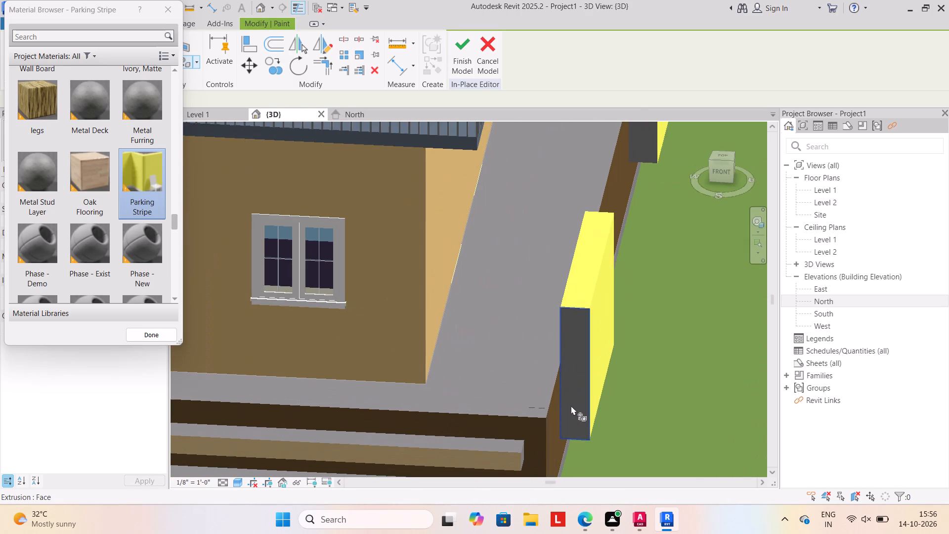
pyautogui.click(574, 404)
pyautogui.scroll(-6, 614, 368)
pyautogui.moveTo(614, 378); pyautogui.dragTo(600, 428, button='middle')
pyautogui.scroll(6, 616, 309)
pyautogui.click(608, 298)
pyautogui.scroll(-8, 611, 331)
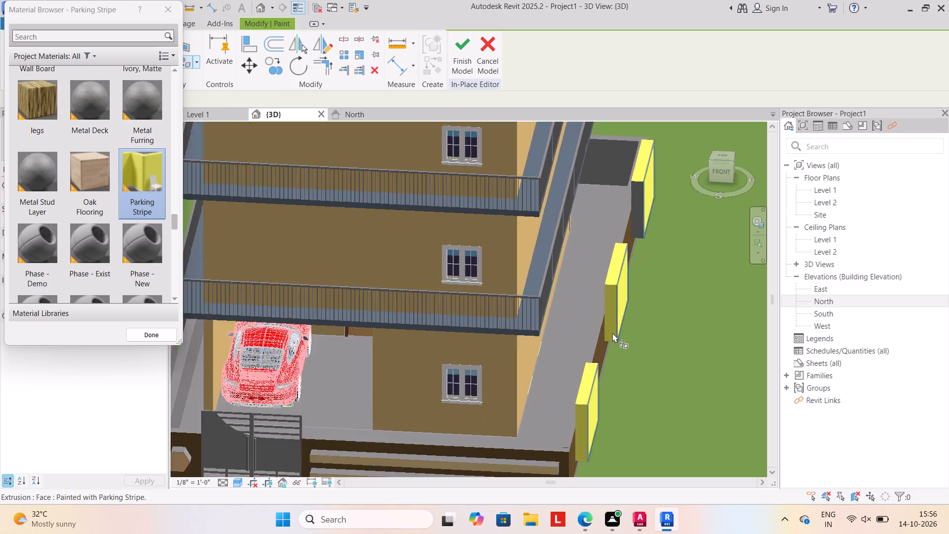
pyautogui.scroll(-2, 612, 333)
pyautogui.moveTo(617, 294); pyautogui.dragTo(601, 395, button='middle')
pyautogui.scroll(12, 610, 357)
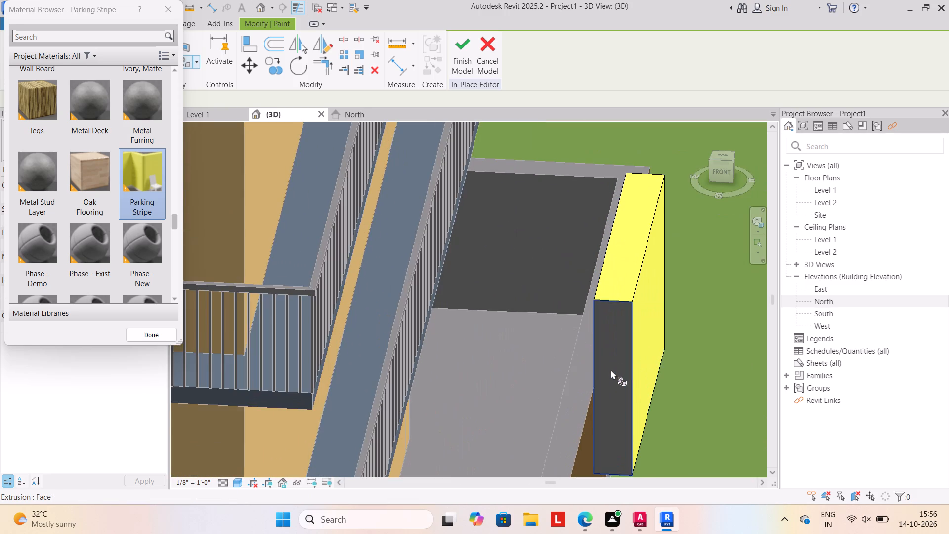
pyautogui.click(611, 370)
pyautogui.scroll(-16, 612, 388)
# Paint the rear-facing end faces of the three right-side wall panels with Parking Stripe and finish the in-place model.
pyautogui.moveTo(610, 393); pyautogui.dragTo(601, 300, button='middle')
pyautogui.keyDown('shift'); pyautogui.moveTo(626, 387); pyautogui.dragTo(572, 402, button='middle'); pyautogui.keyUp('shift')
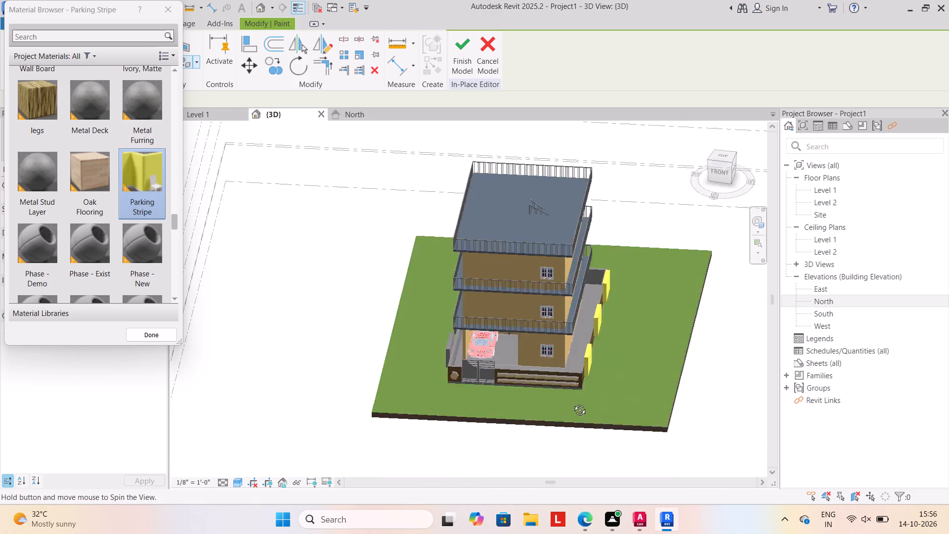
pyautogui.keyDown('shift'); pyautogui.moveTo(572, 402); pyautogui.dragTo(467, 337, button='middle'); pyautogui.keyUp('shift')
pyautogui.keyDown('shift'); pyautogui.scroll(1, 467, 337); pyautogui.keyUp('shift')
pyautogui.keyDown('shift'); pyautogui.moveTo(574, 365); pyautogui.dragTo(415, 360, button='middle'); pyautogui.keyUp('shift')
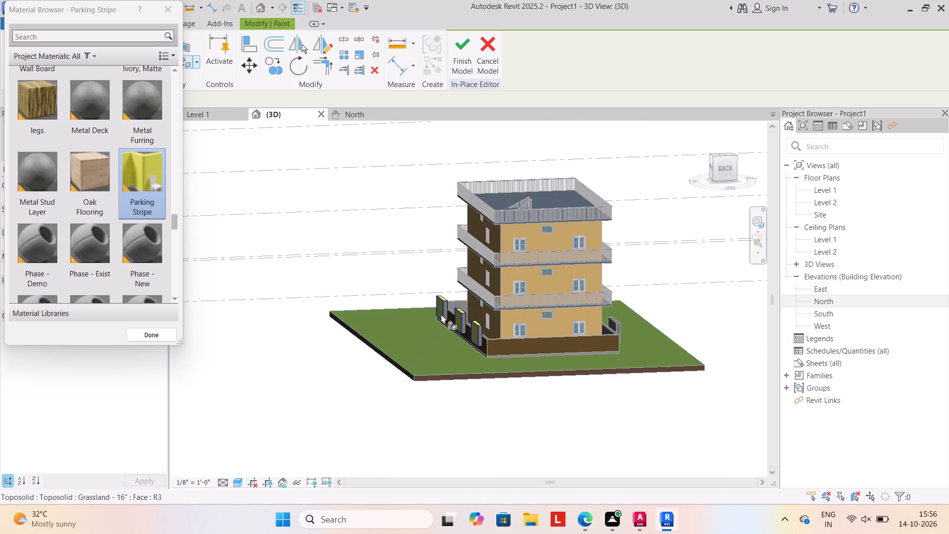
pyautogui.scroll(8, 446, 307)
pyautogui.click(440, 333)
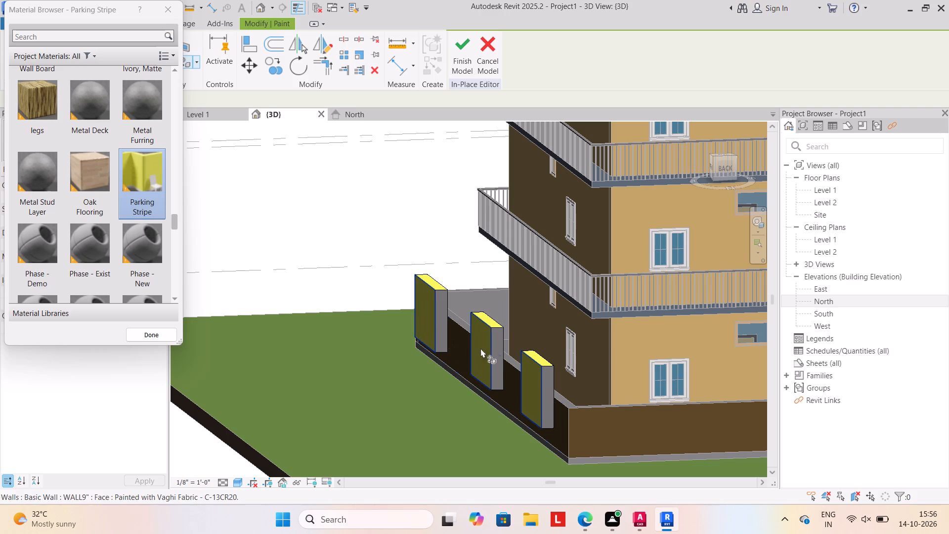
pyautogui.click(438, 342)
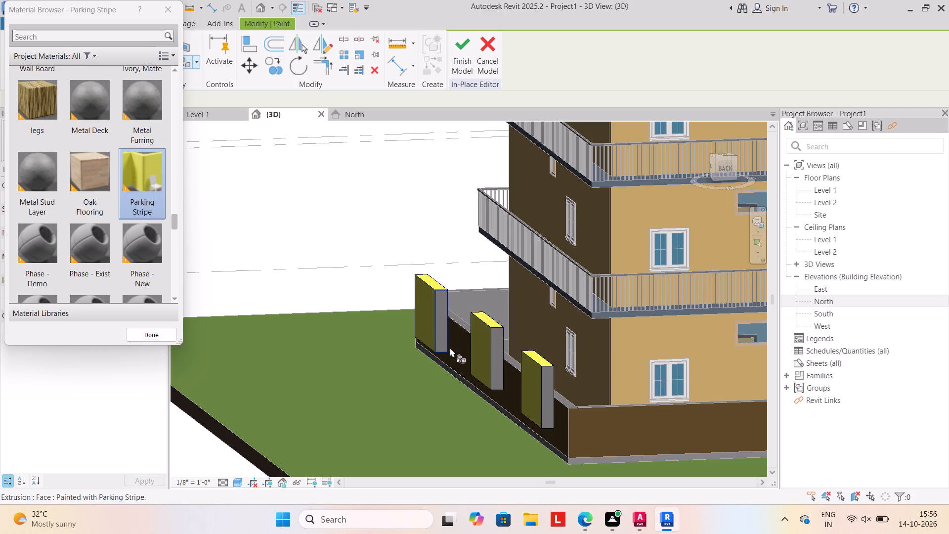
pyautogui.scroll(5, 442, 339)
pyautogui.click(441, 345)
pyautogui.scroll(-6, 471, 380)
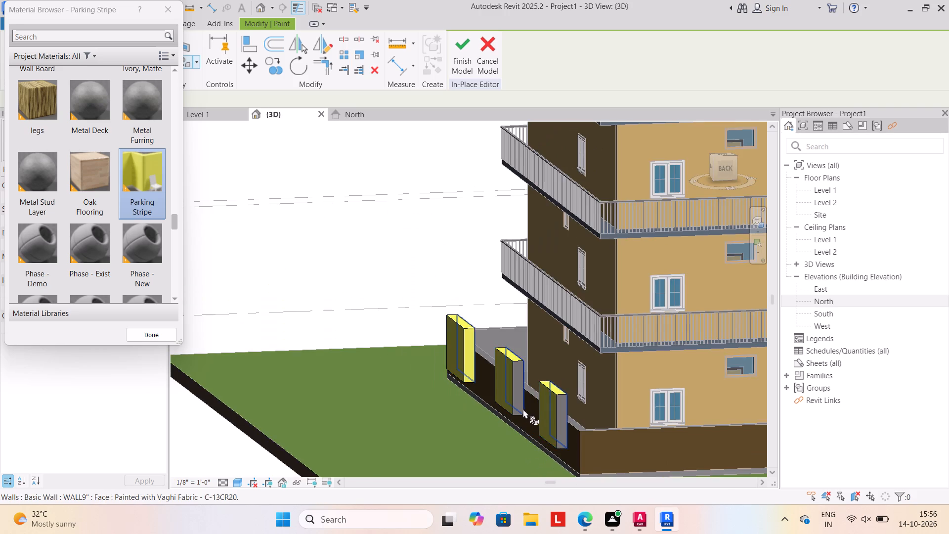
pyautogui.scroll(8, 519, 400)
pyautogui.click(517, 403)
pyautogui.scroll(-6, 515, 412)
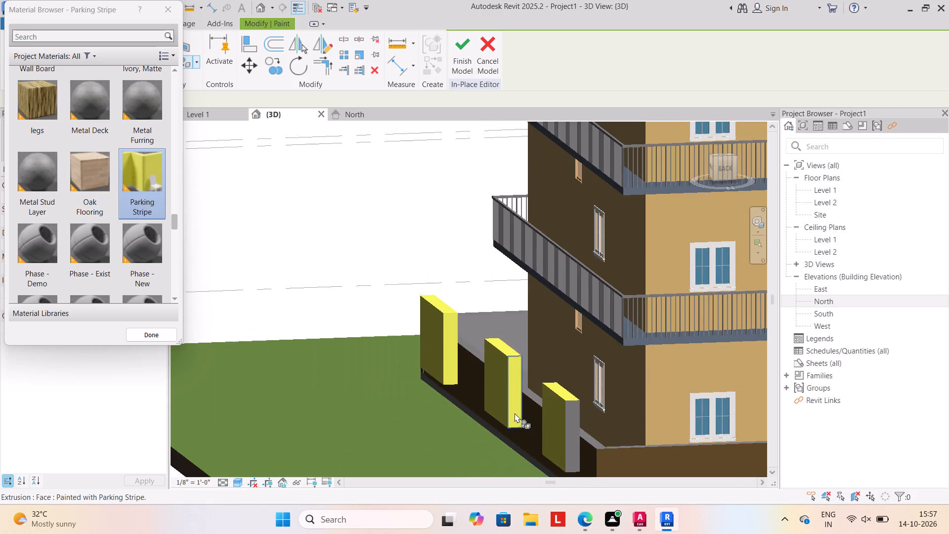
pyautogui.scroll(6, 560, 428)
pyautogui.click(585, 436)
pyautogui.scroll(-5, 585, 441)
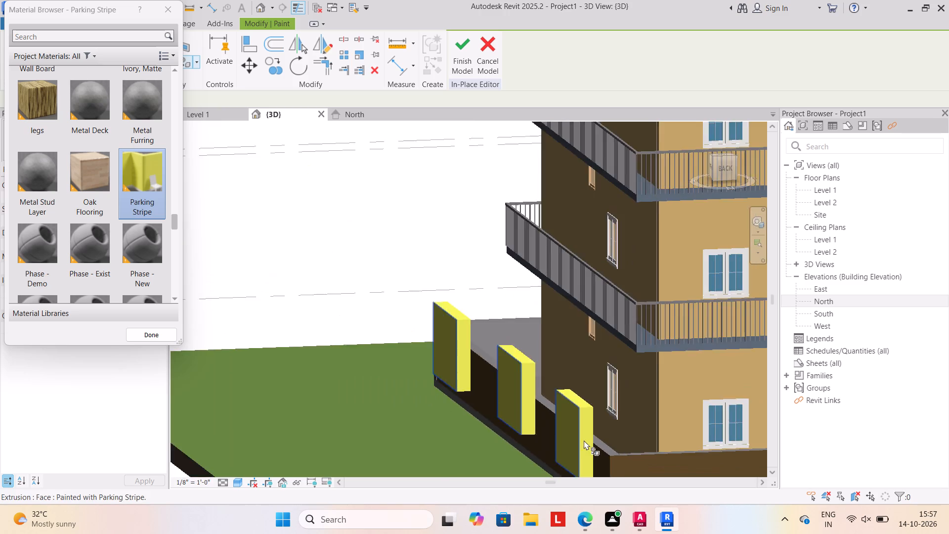
pyautogui.scroll(-14, 584, 440)
pyautogui.moveTo(553, 433); pyautogui.dragTo(490, 393, button='middle')
pyautogui.keyDown('shift'); pyautogui.moveTo(460, 408); pyautogui.dragTo(535, 437, button='middle'); pyautogui.keyUp('shift')
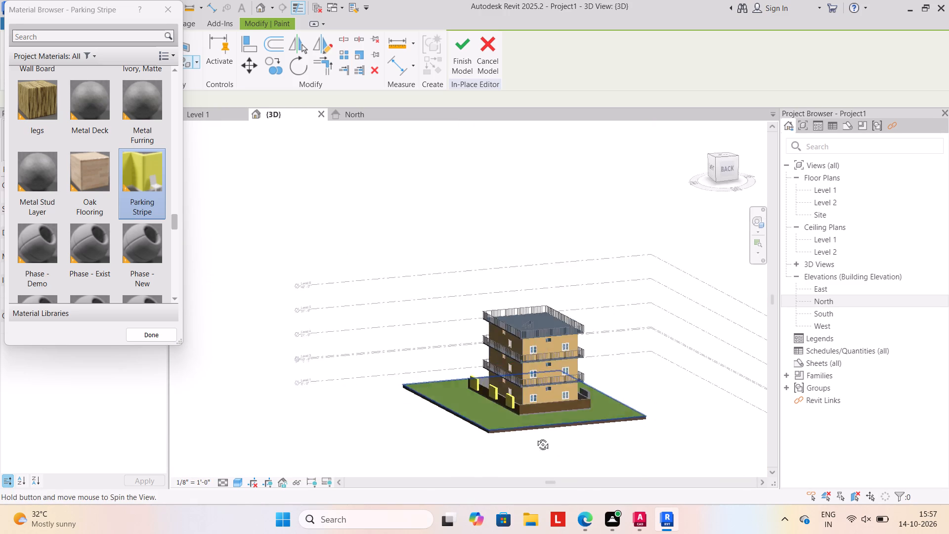
pyautogui.keyDown('shift'); pyautogui.moveTo(535, 437); pyautogui.dragTo(691, 417, button='middle'); pyautogui.keyUp('shift')
pyautogui.keyDown('shift'); pyautogui.moveTo(525, 442); pyautogui.dragTo(647, 443, button='middle'); pyautogui.keyUp('shift')
pyautogui.keyDown('shift'); pyautogui.scroll(1, 647, 442); pyautogui.keyUp('shift')
pyautogui.keyDown('shift'); pyautogui.moveTo(496, 438); pyautogui.dragTo(609, 435, button='middle'); pyautogui.keyUp('shift')
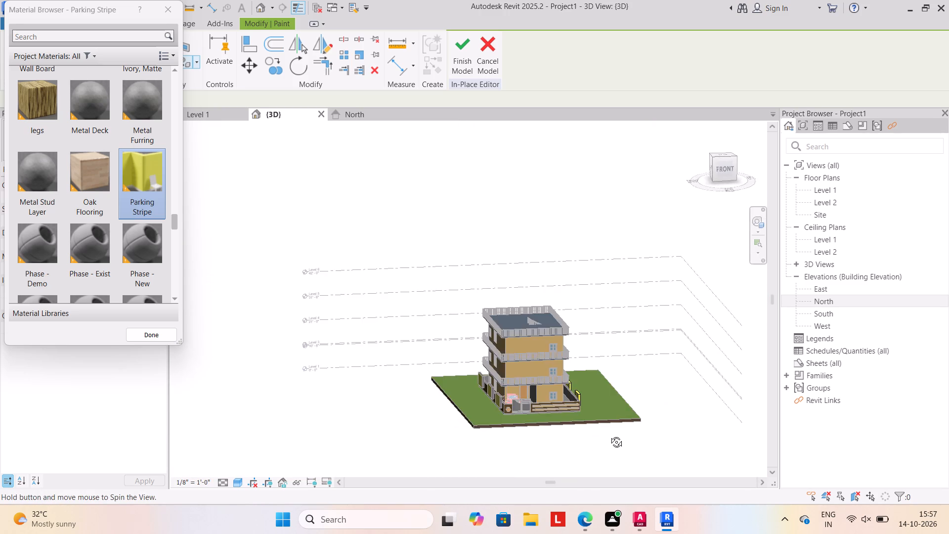
pyautogui.keyDown('shift'); pyautogui.moveTo(609, 435); pyautogui.dragTo(659, 437, button='middle'); pyautogui.keyUp('shift')
pyautogui.scroll(4, 474, 388)
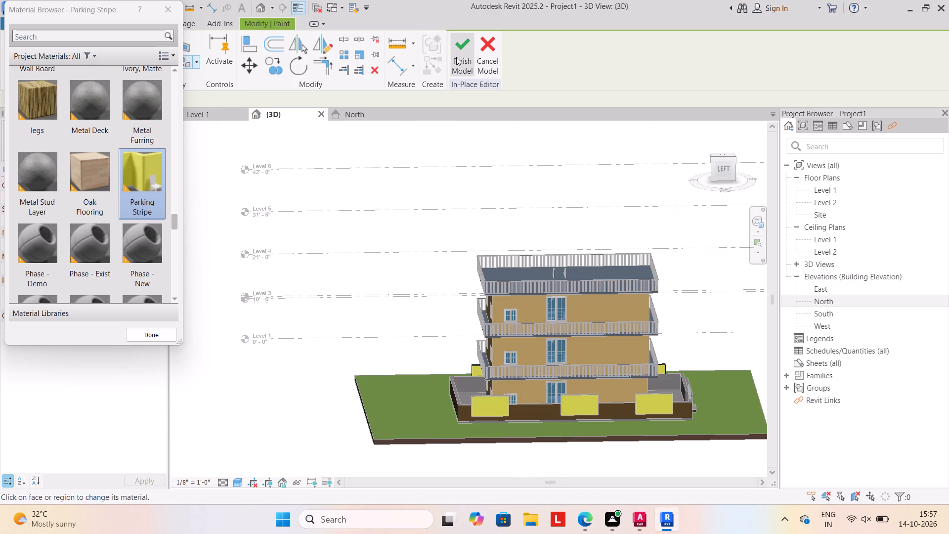
pyautogui.click(459, 56)
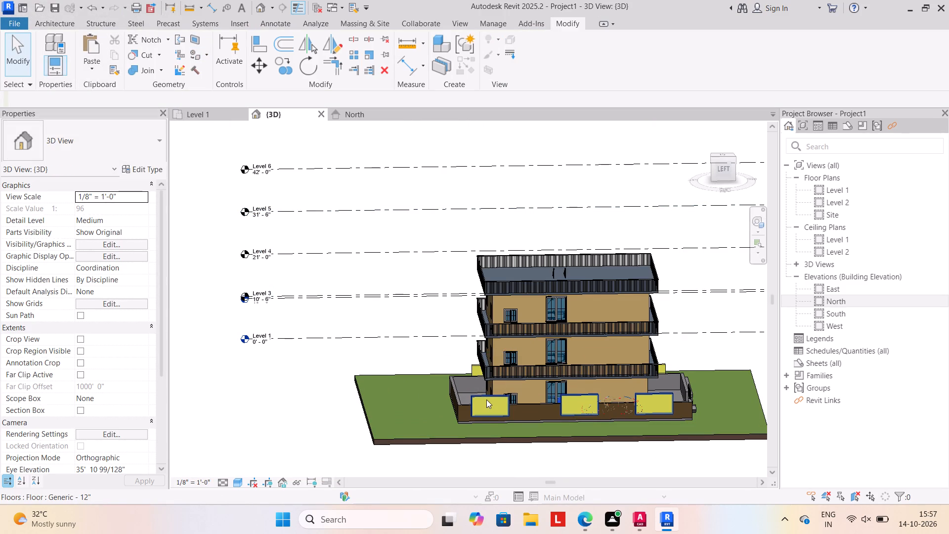
# Edit the left-side compound wall's three-panel extrusion in place and paint the rear panel's top face with Parking Stripe.
pyautogui.click(486, 400)
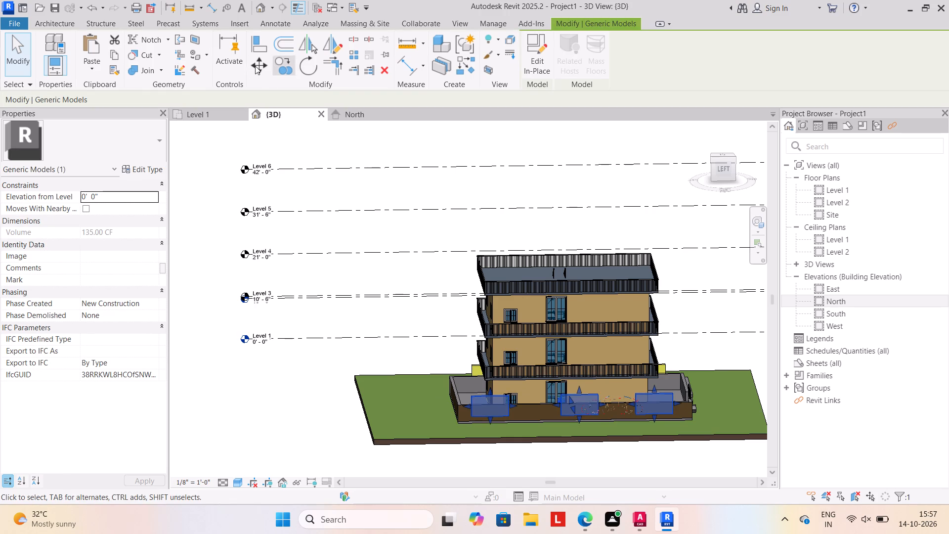
pyautogui.click(532, 67)
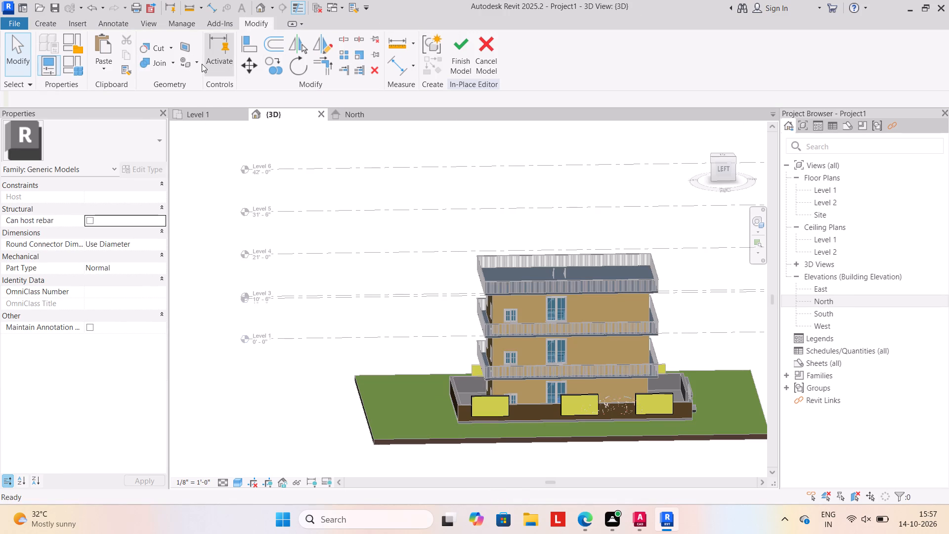
pyautogui.click(196, 64)
pyautogui.click(207, 81)
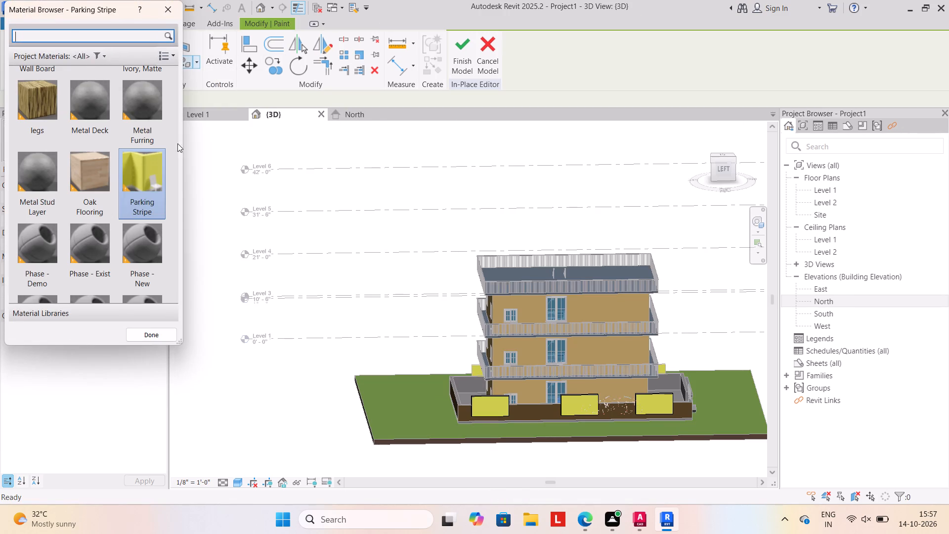
pyautogui.click(135, 171)
pyautogui.scroll(4, 488, 389)
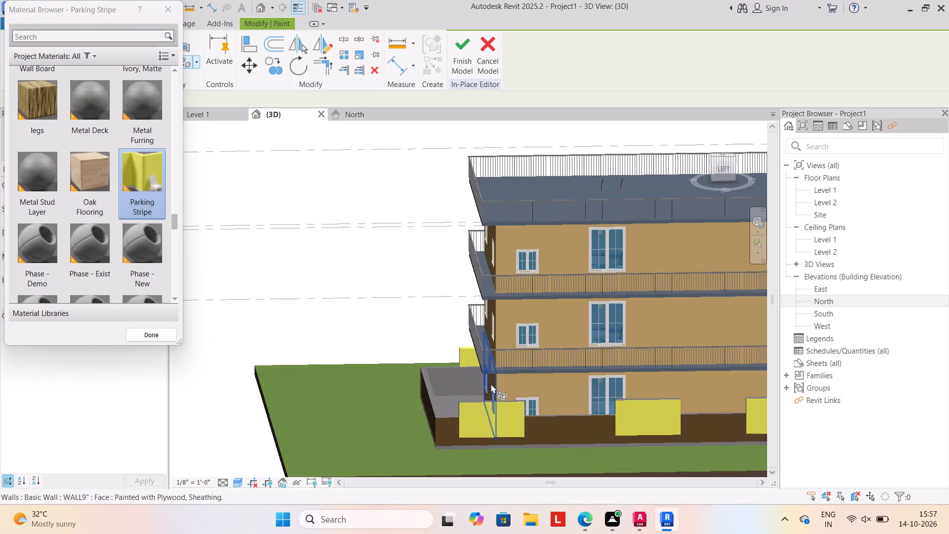
pyautogui.keyDown('shift'); pyautogui.moveTo(487, 394); pyautogui.dragTo(474, 430, button='middle'); pyautogui.keyUp('shift')
pyautogui.scroll(8, 473, 410)
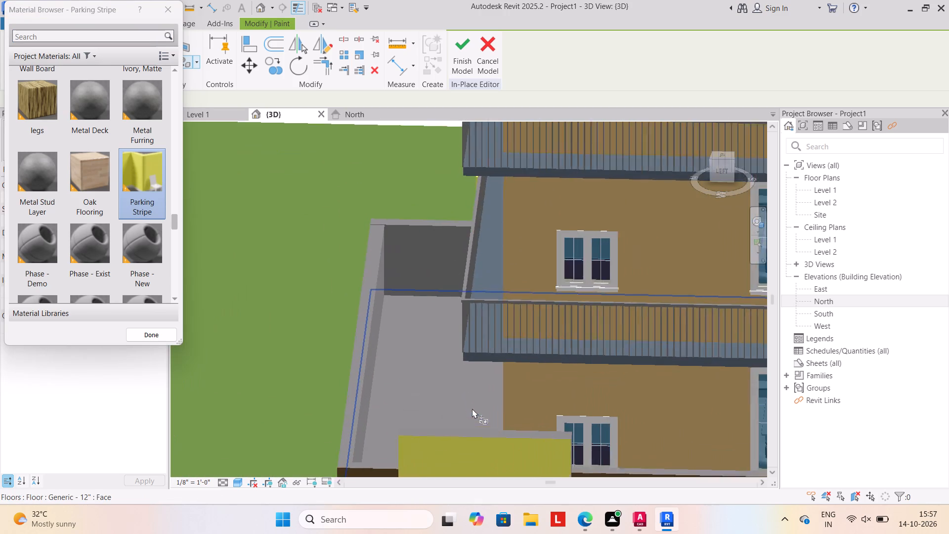
pyautogui.click(473, 433)
pyautogui.scroll(6, 473, 433)
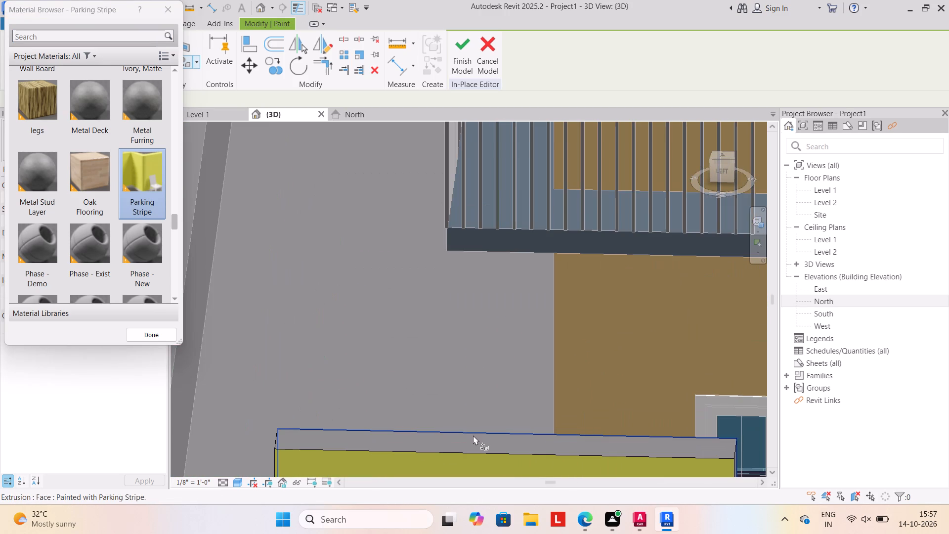
pyautogui.click(473, 435)
pyautogui.scroll(-2, 473, 435)
pyautogui.click(472, 440)
pyautogui.scroll(4, 472, 441)
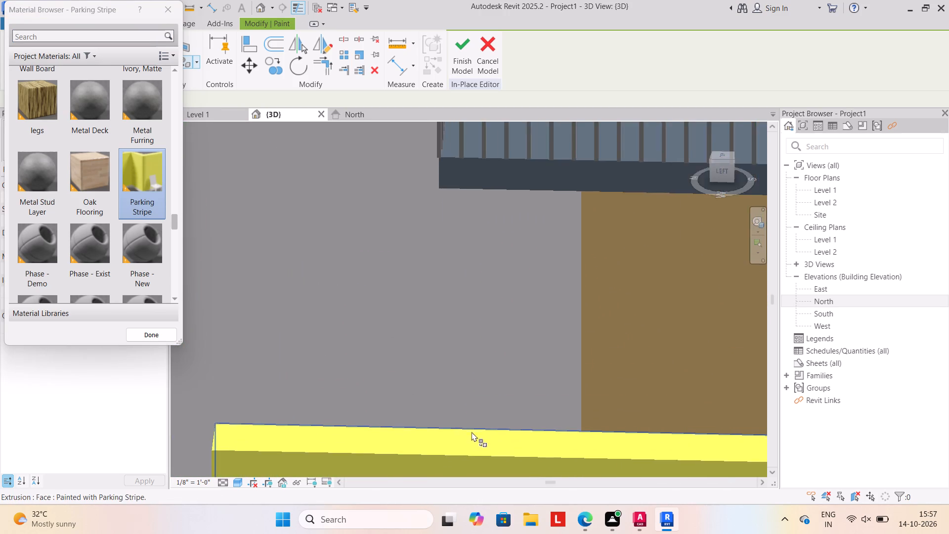
pyautogui.scroll(-13, 471, 432)
pyautogui.moveTo(482, 441); pyautogui.dragTo(421, 387, button='middle')
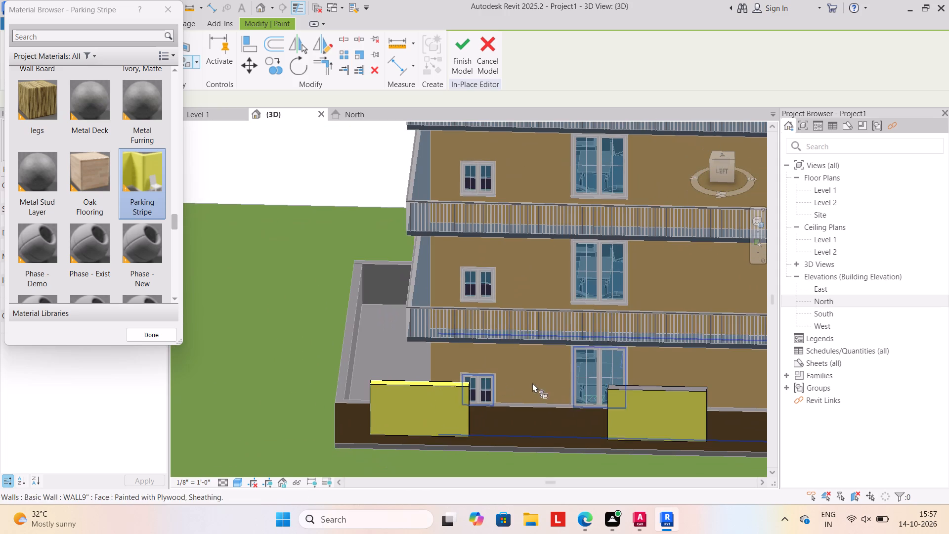
# Paint the top faces of the middle and front panels on the left-side wall with Parking Stripe.
pyautogui.scroll(5, 653, 400)
pyautogui.moveTo(654, 397); pyautogui.dragTo(568, 402, button='middle')
pyautogui.scroll(1, 651, 400)
pyautogui.scroll(6, 575, 379)
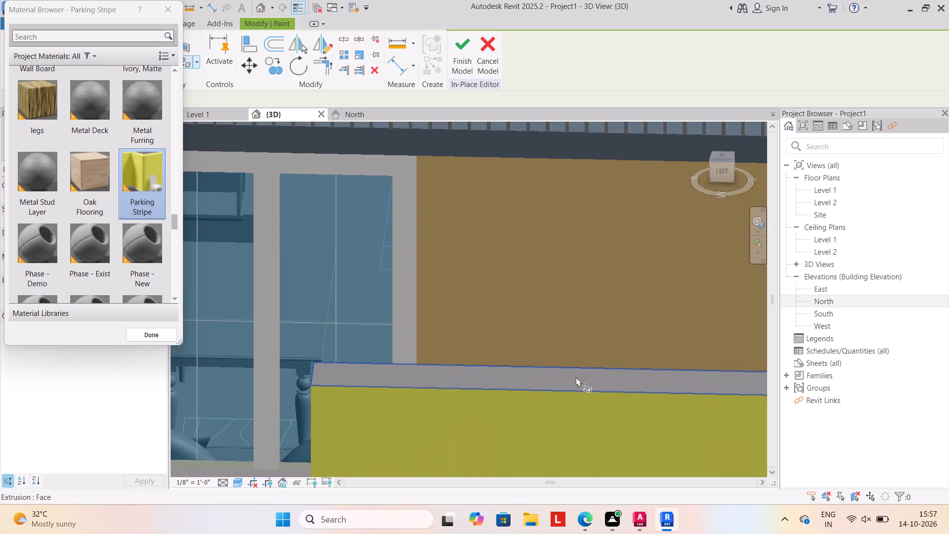
pyautogui.click(574, 382)
pyautogui.scroll(-11, 574, 389)
pyautogui.moveTo(567, 396); pyautogui.dragTo(461, 357, button='middle')
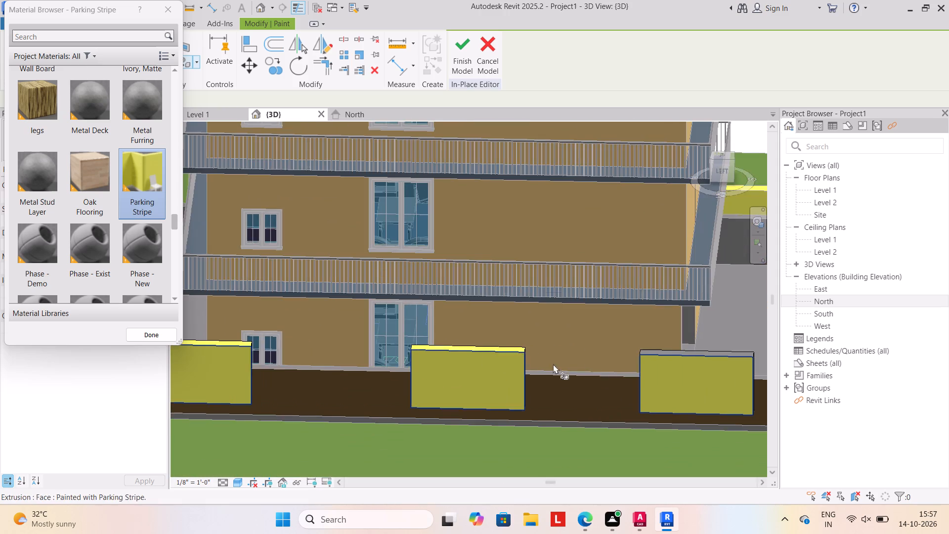
pyautogui.scroll(8, 691, 345)
pyautogui.click(694, 367)
pyautogui.scroll(-15, 682, 381)
# Paint the front-facing end faces of all three left-side wall panels with Parking Stripe.
pyautogui.moveTo(656, 392); pyautogui.dragTo(604, 301, button='middle')
pyautogui.keyDown('shift'); pyautogui.moveTo(556, 343); pyautogui.dragTo(529, 344, button='middle'); pyautogui.keyUp('shift')
pyautogui.keyDown('shift'); pyautogui.scroll(1, 556, 343); pyautogui.keyUp('shift')
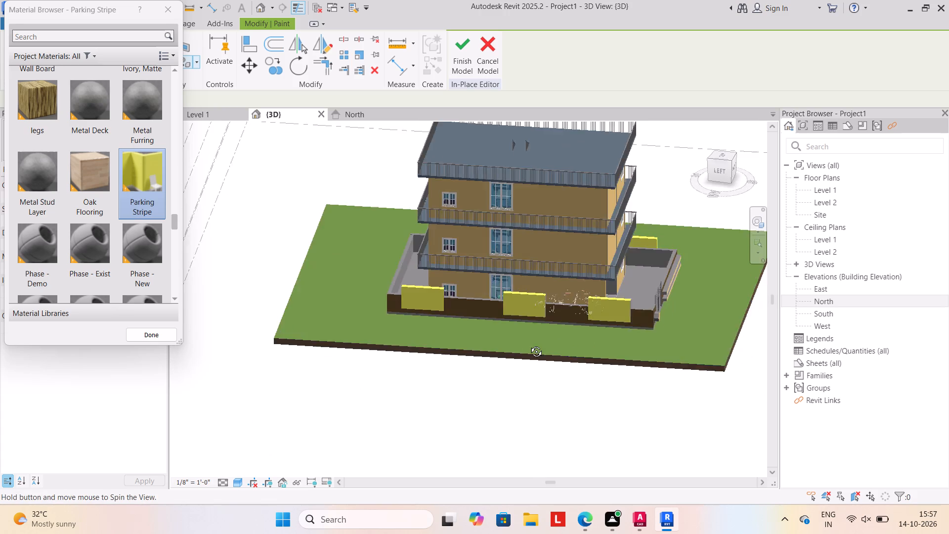
pyautogui.keyDown('shift'); pyautogui.moveTo(529, 344); pyautogui.dragTo(444, 332, button='middle'); pyautogui.keyUp('shift')
pyautogui.scroll(9, 423, 260)
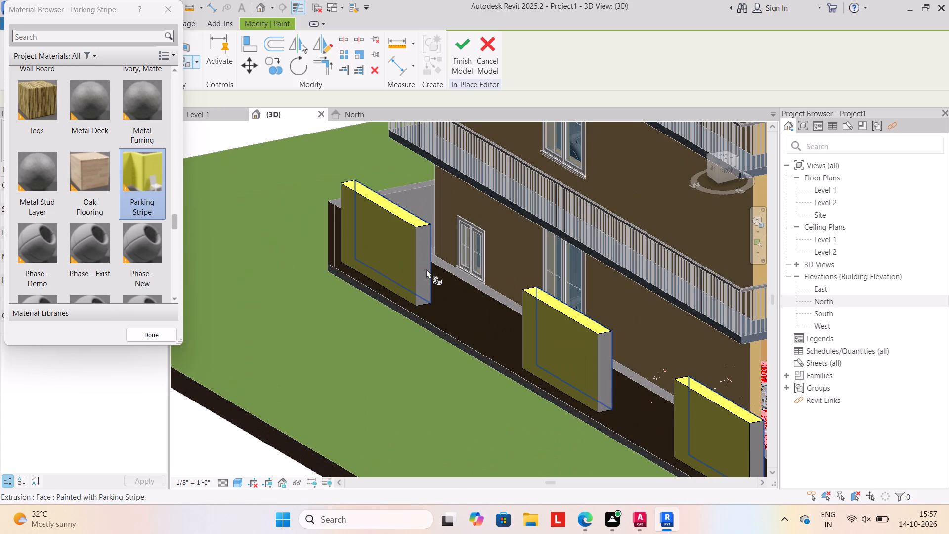
pyautogui.click(425, 282)
pyautogui.scroll(4, 419, 286)
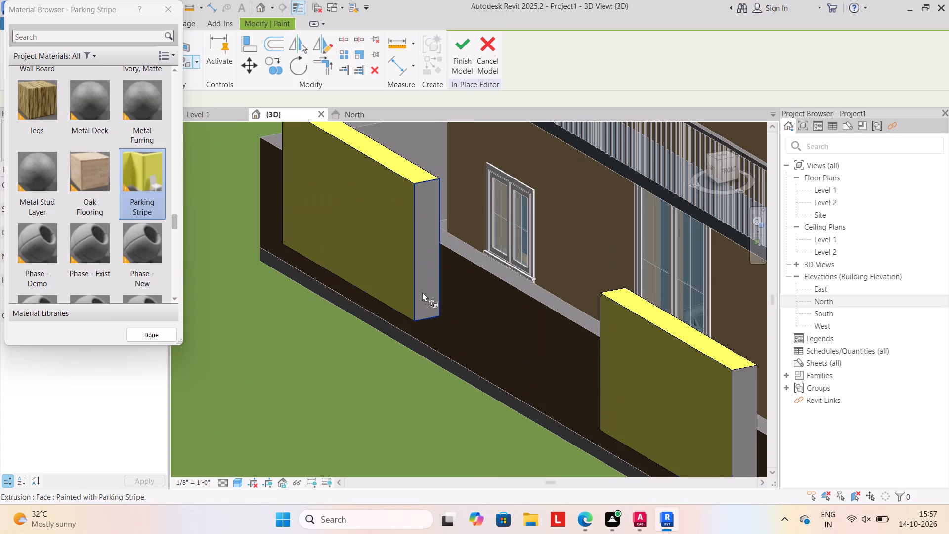
pyautogui.click(424, 292)
pyautogui.scroll(-6, 427, 325)
pyautogui.scroll(5, 558, 384)
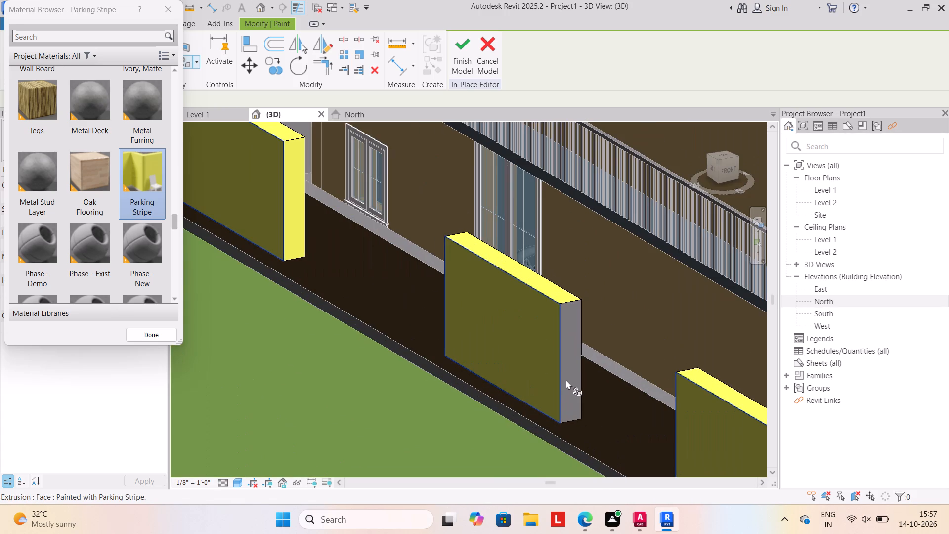
pyautogui.click(569, 378)
pyautogui.scroll(-8, 578, 394)
pyautogui.moveTo(543, 364); pyautogui.dragTo(513, 326, button='middle')
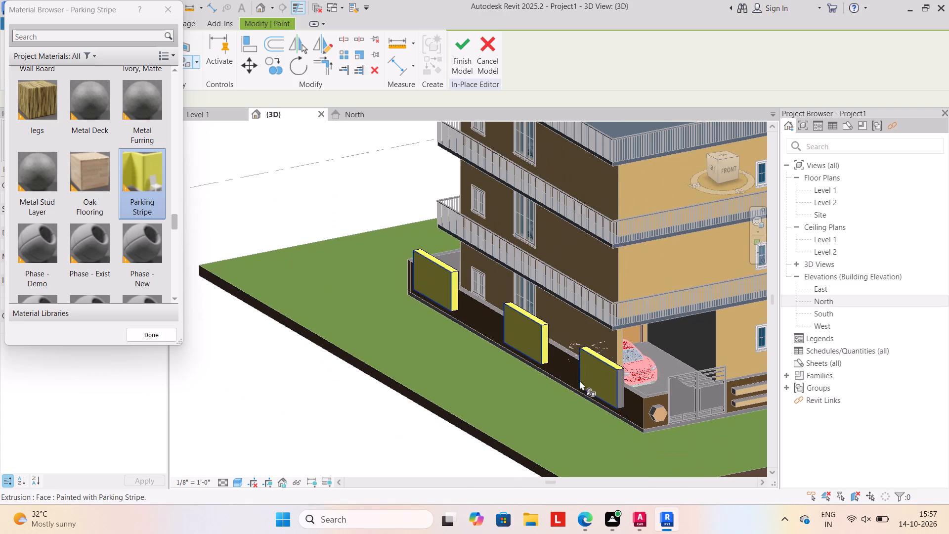
pyautogui.scroll(6, 624, 409)
pyautogui.click(617, 385)
pyautogui.scroll(-6, 604, 404)
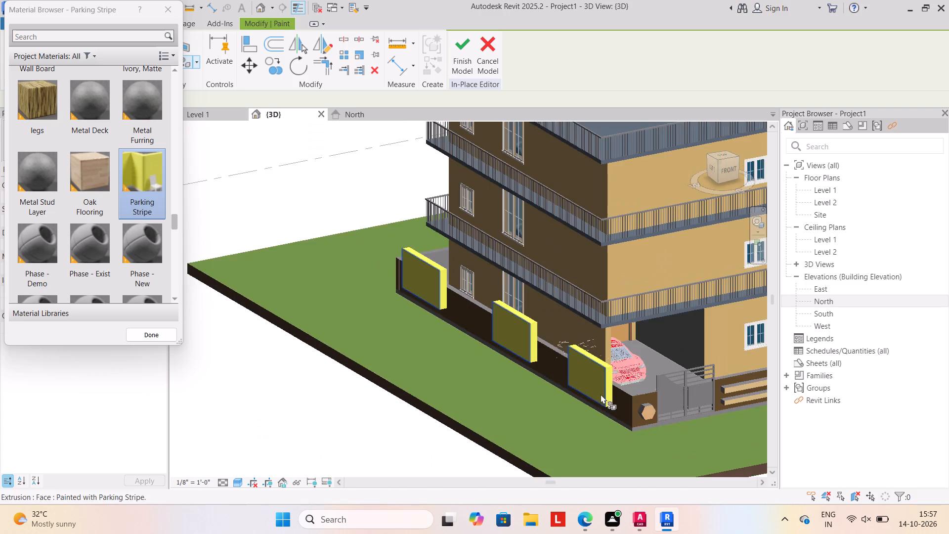
# Paint the rear-facing end faces of the three left-side wall panels with Parking Stripe and finish the in-place model.
pyautogui.scroll(-7, 601, 394)
pyautogui.moveTo(521, 422); pyautogui.dragTo(734, 418, button='middle')
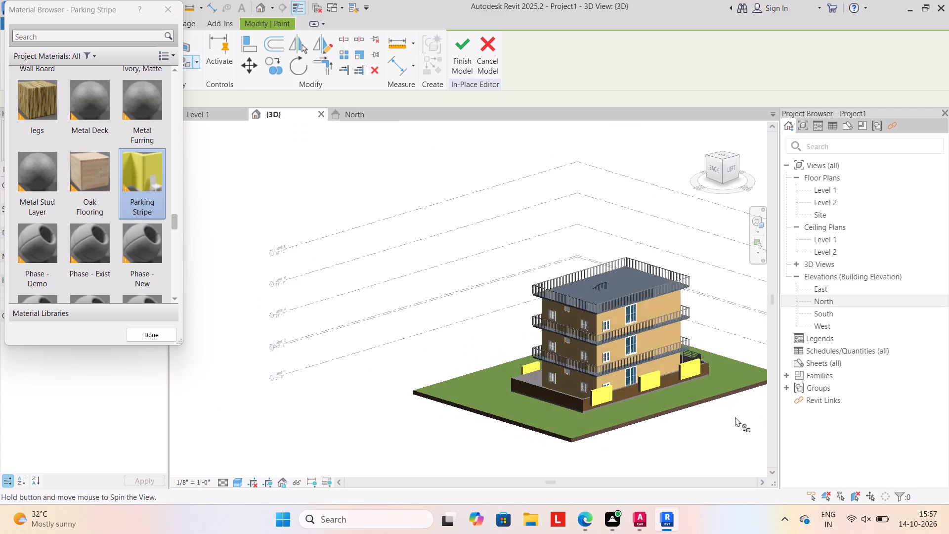
pyautogui.keyDown('shift'); pyautogui.moveTo(639, 422); pyautogui.dragTo(717, 409, button='middle'); pyautogui.keyUp('shift')
pyautogui.scroll(9, 654, 384)
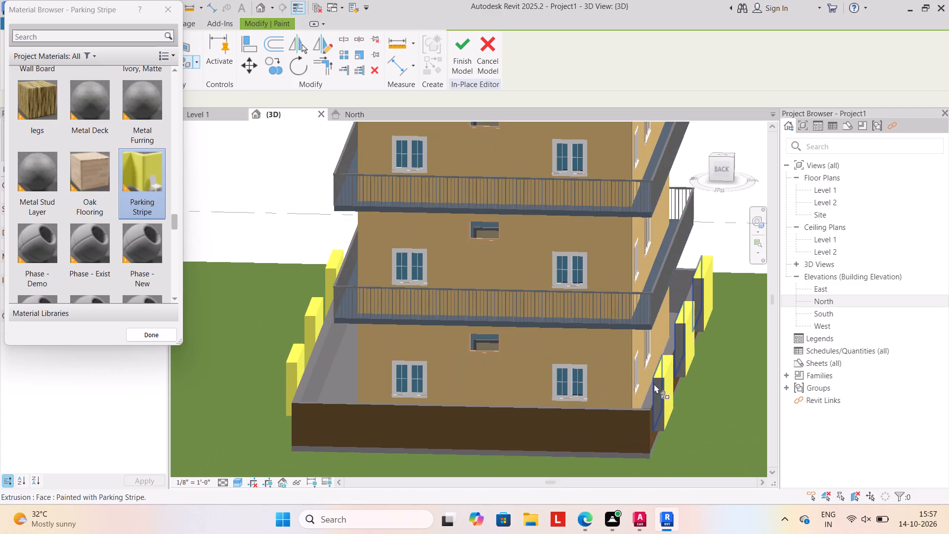
pyautogui.scroll(5, 654, 412)
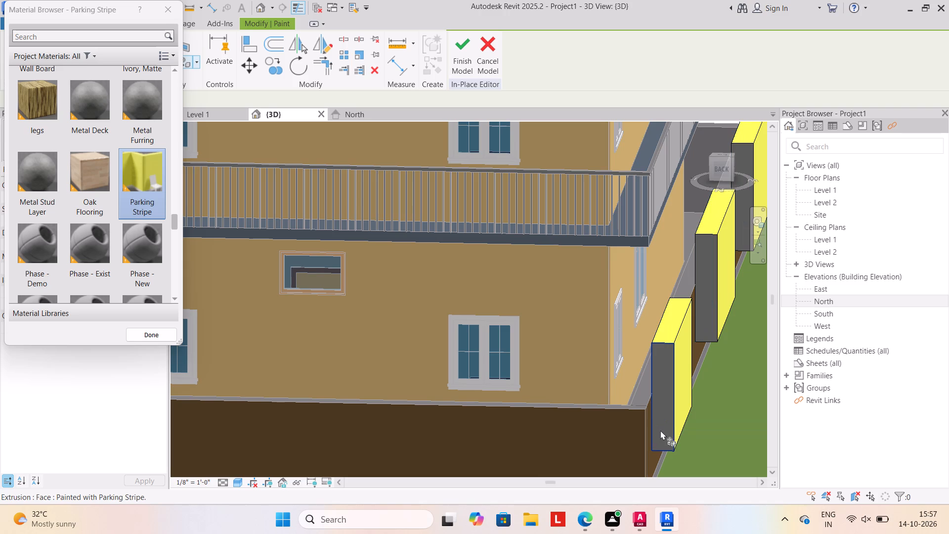
pyautogui.click(664, 432)
pyautogui.click(704, 294)
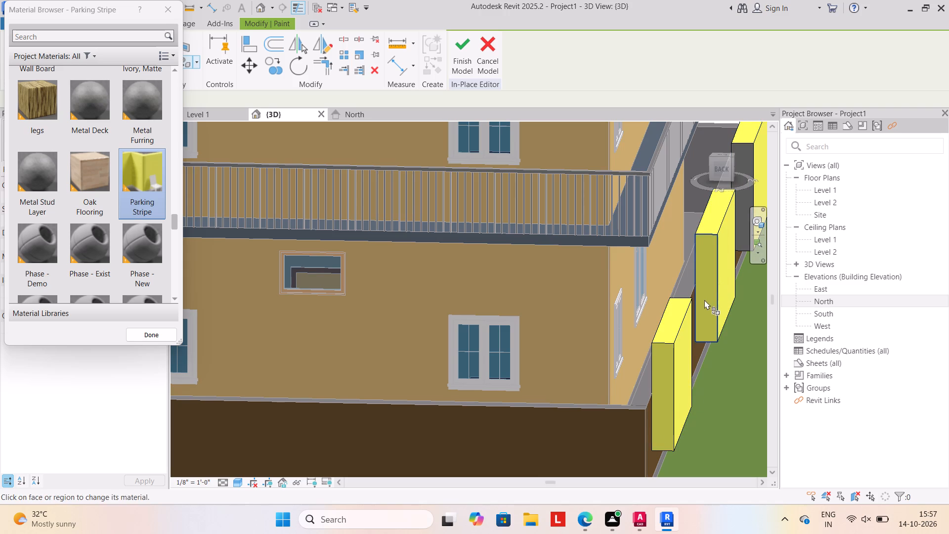
pyautogui.scroll(-7, 705, 305)
pyautogui.moveTo(701, 321); pyautogui.dragTo(657, 402, button='middle')
pyautogui.scroll(10, 678, 360)
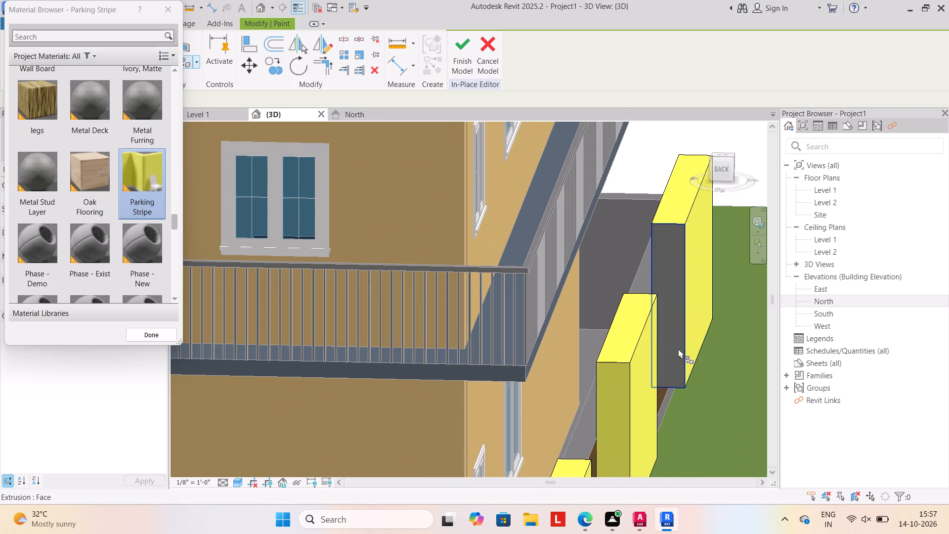
pyautogui.click(676, 345)
pyautogui.scroll(-17, 678, 356)
pyautogui.keyDown('shift'); pyautogui.moveTo(677, 388); pyautogui.dragTo(502, 393, button='middle'); pyautogui.keyUp('shift')
pyautogui.keyDown('shift'); pyautogui.moveTo(658, 384); pyautogui.dragTo(500, 394, button='middle'); pyautogui.keyUp('shift')
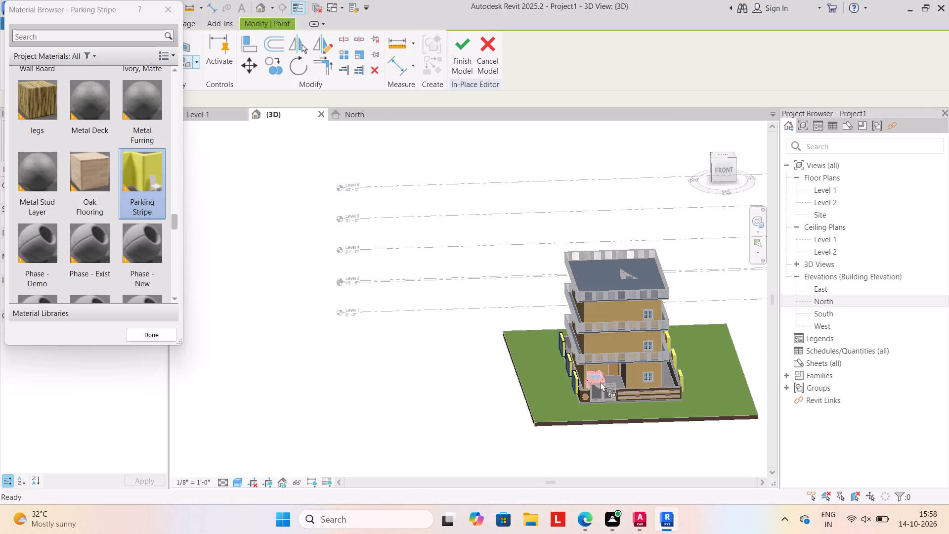
pyautogui.keyDown('shift'); pyautogui.moveTo(638, 388); pyautogui.dragTo(624, 377, button='middle'); pyautogui.keyUp('shift')
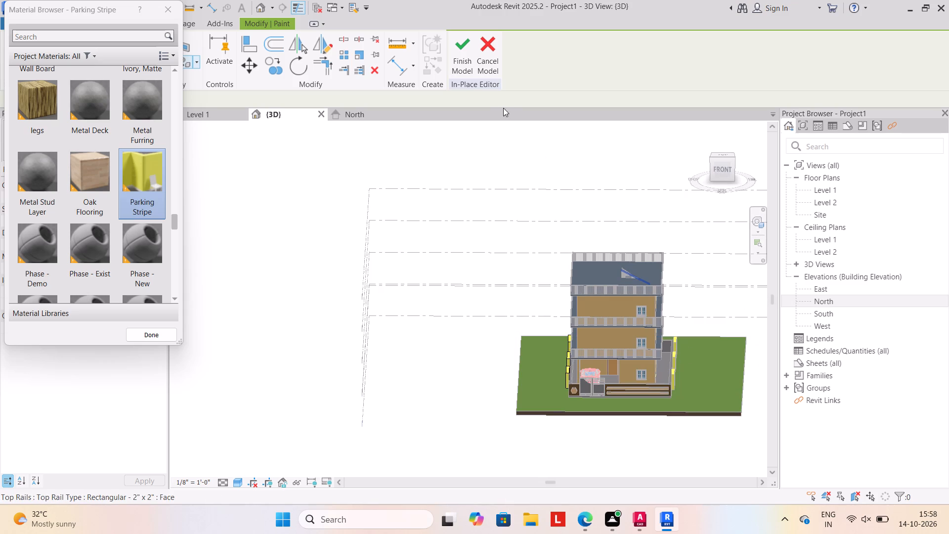
pyautogui.click(463, 68)
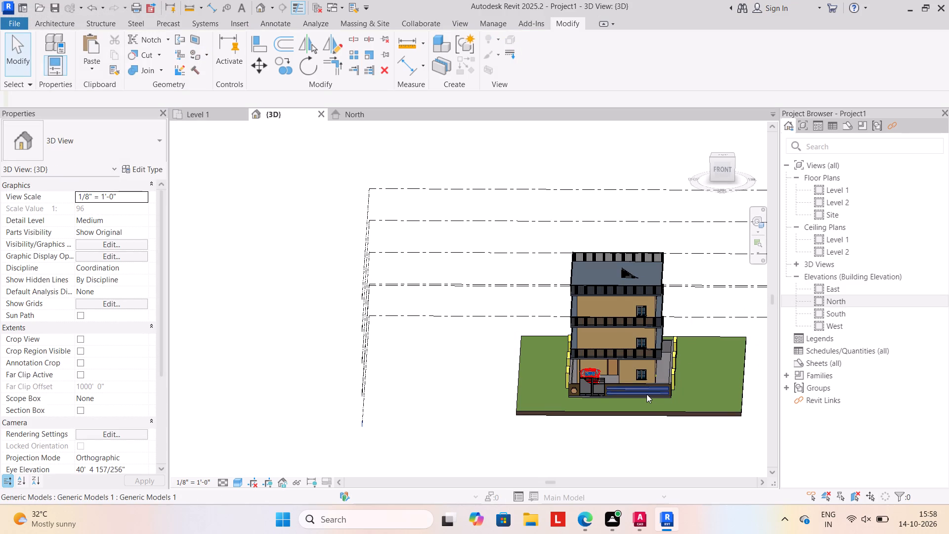
# Open the front compound wall's two horizontal strips for in-place editing and start the Paint tool.
pyautogui.click(647, 394)
pyautogui.scroll(4, 582, 384)
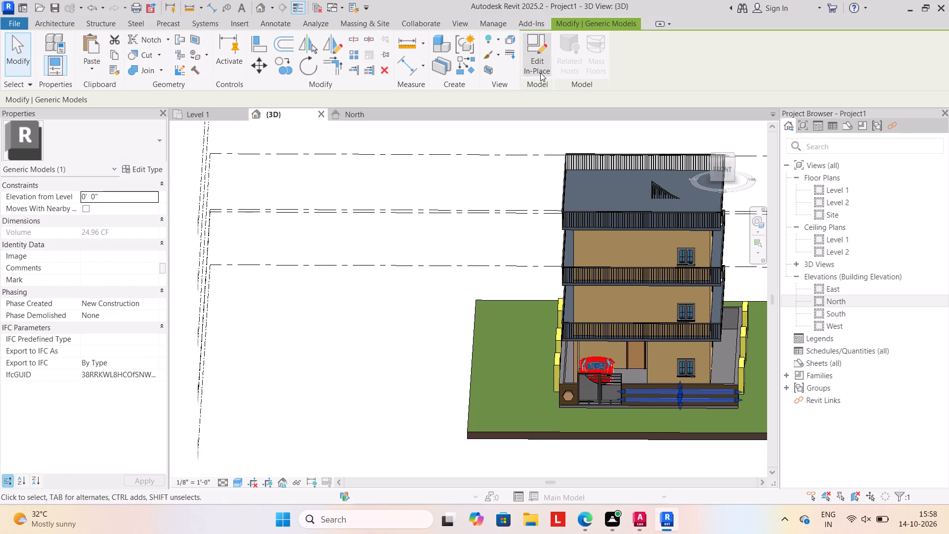
pyautogui.click(540, 73)
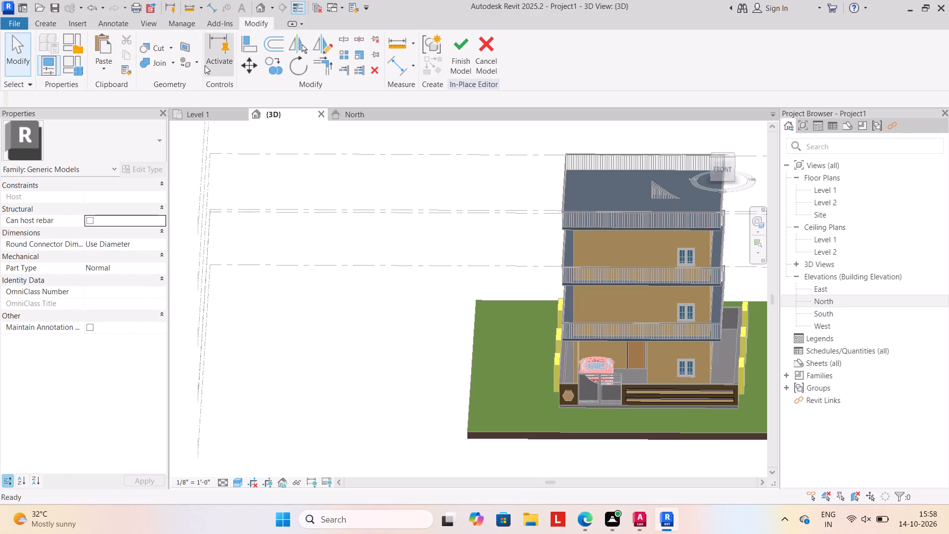
pyautogui.click(197, 63)
pyautogui.click(219, 84)
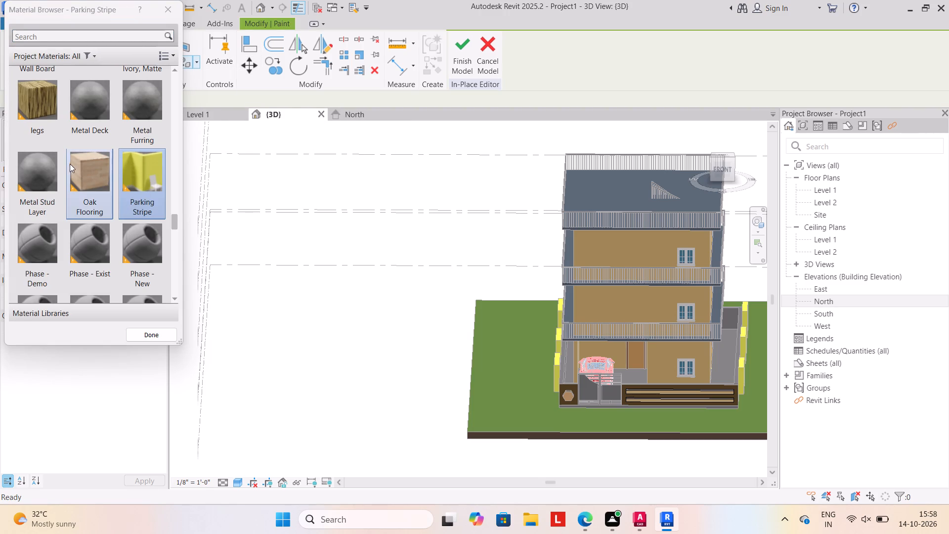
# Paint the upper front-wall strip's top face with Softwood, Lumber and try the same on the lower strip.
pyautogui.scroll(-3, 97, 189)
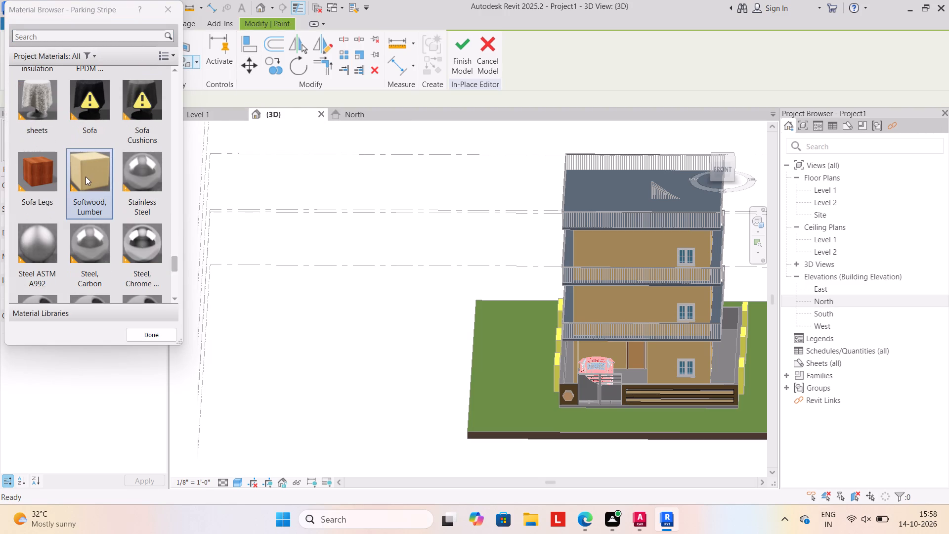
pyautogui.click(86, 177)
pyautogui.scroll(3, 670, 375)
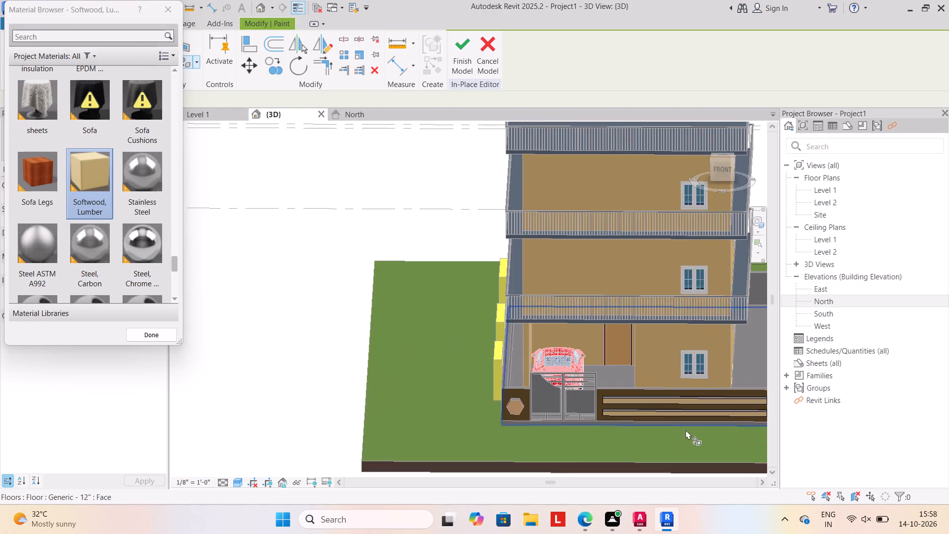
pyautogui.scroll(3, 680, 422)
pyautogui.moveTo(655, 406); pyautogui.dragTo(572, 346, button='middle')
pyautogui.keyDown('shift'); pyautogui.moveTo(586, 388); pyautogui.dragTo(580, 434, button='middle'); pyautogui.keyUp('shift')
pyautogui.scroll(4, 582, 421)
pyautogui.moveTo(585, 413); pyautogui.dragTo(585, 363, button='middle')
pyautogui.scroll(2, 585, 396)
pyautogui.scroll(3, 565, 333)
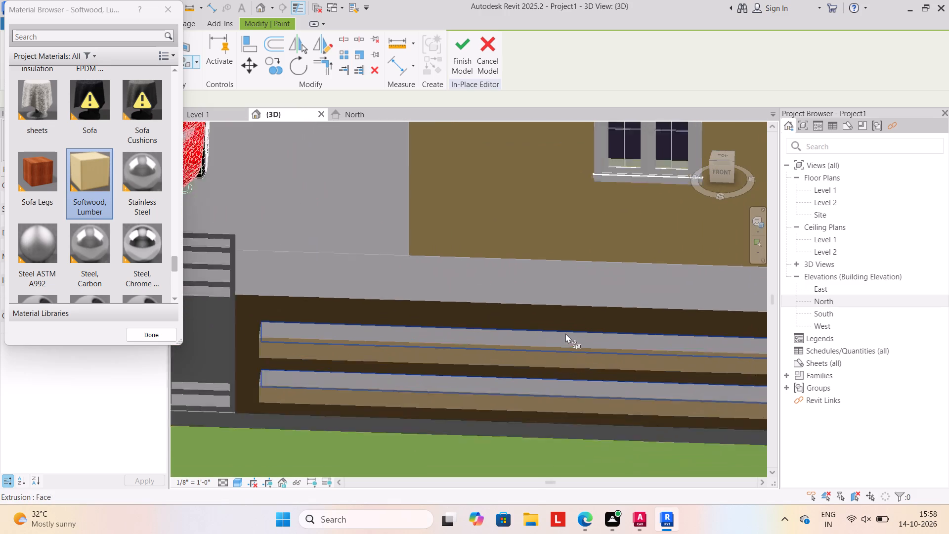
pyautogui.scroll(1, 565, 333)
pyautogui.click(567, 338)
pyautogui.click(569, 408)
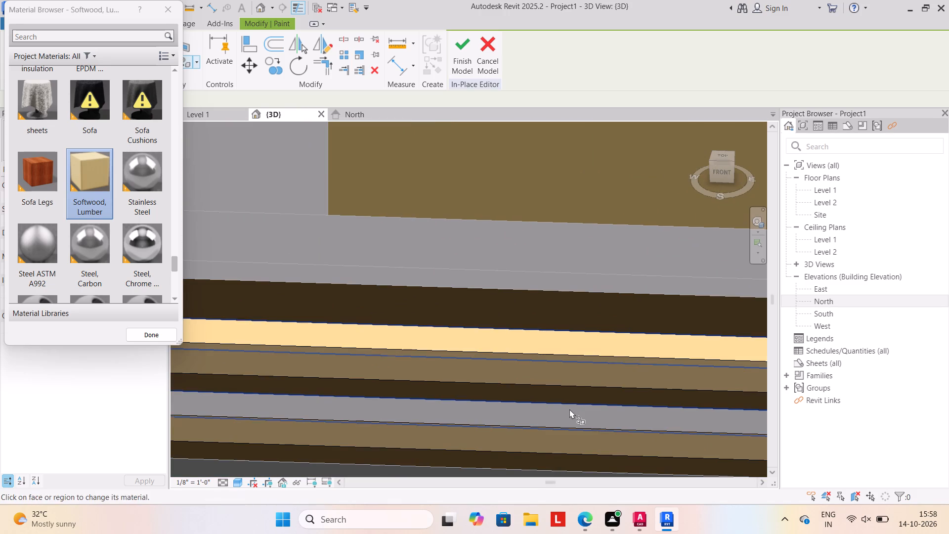
# Paint the top faces of both horizontal strips on the front compound wall with Wood - Stained.
pyautogui.scroll(-5, 107, 240)
pyautogui.click(147, 174)
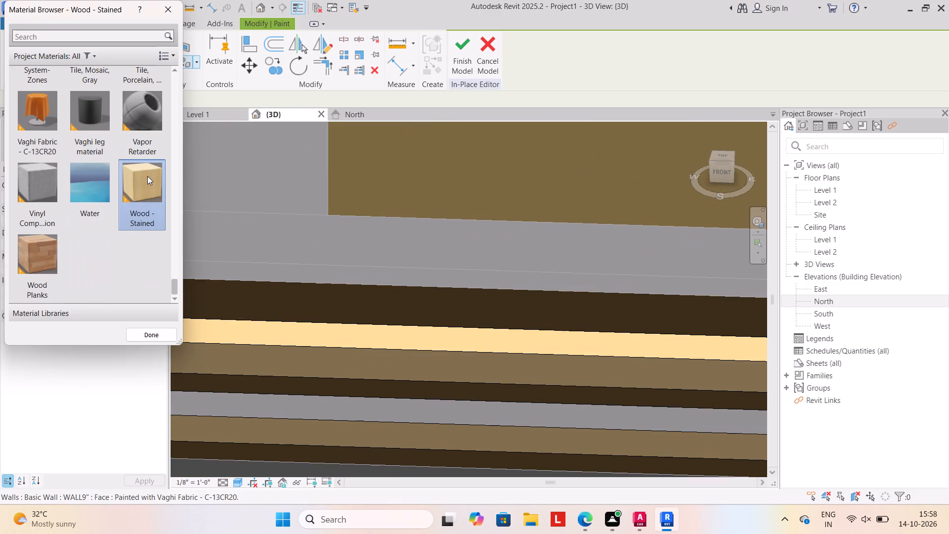
pyautogui.click(367, 335)
pyautogui.click(389, 403)
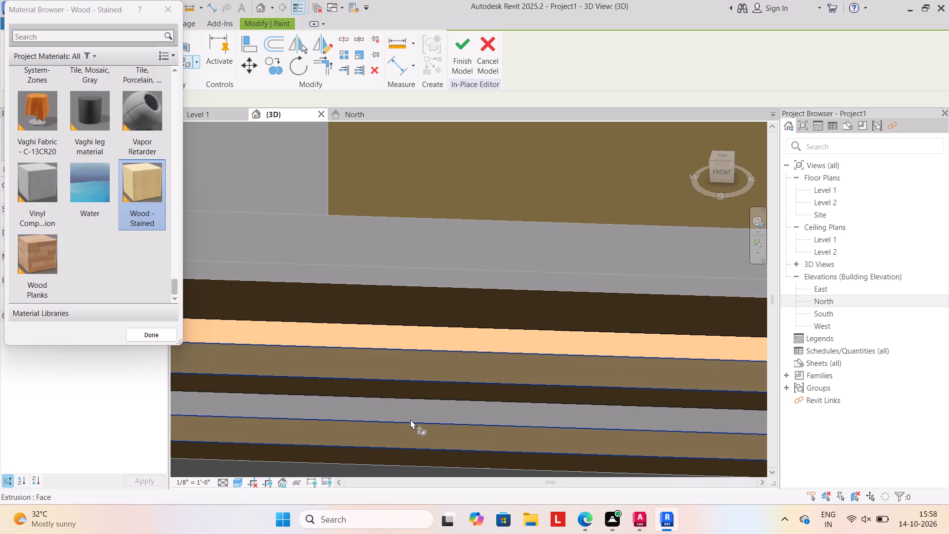
pyautogui.click(409, 409)
pyautogui.moveTo(425, 416); pyautogui.dragTo(459, 277, button='middle')
pyautogui.keyDown('shift'); pyautogui.moveTo(477, 350); pyautogui.dragTo(480, 303, button='middle'); pyautogui.keyUp('shift')
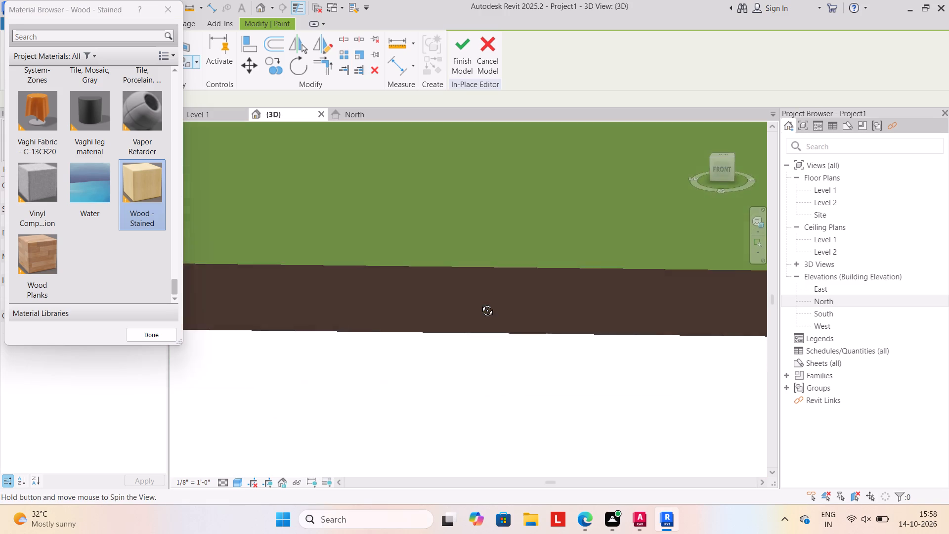
pyautogui.keyDown('shift'); pyautogui.moveTo(480, 303); pyautogui.dragTo(476, 374, button='middle'); pyautogui.keyUp('shift')
pyautogui.scroll(-7, 475, 371)
pyautogui.moveTo(473, 399); pyautogui.dragTo(474, 358, button='middle')
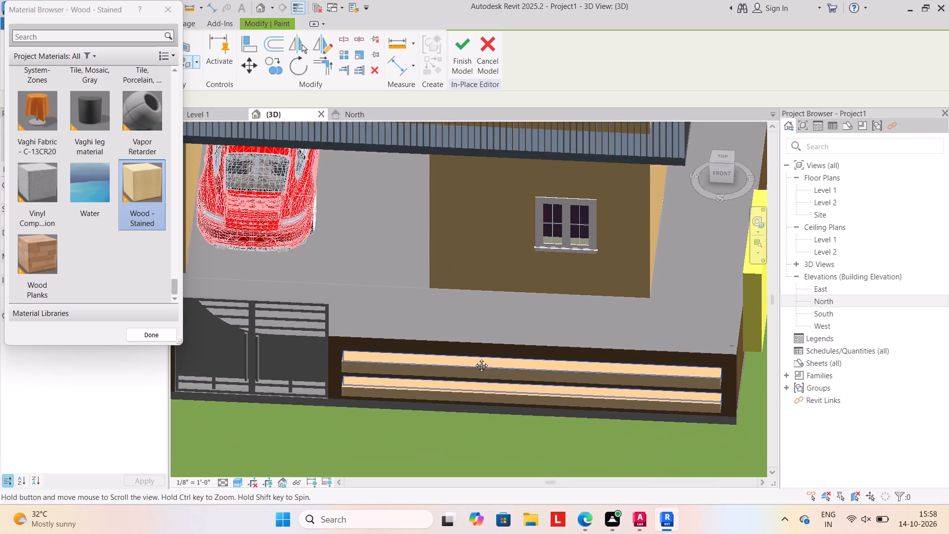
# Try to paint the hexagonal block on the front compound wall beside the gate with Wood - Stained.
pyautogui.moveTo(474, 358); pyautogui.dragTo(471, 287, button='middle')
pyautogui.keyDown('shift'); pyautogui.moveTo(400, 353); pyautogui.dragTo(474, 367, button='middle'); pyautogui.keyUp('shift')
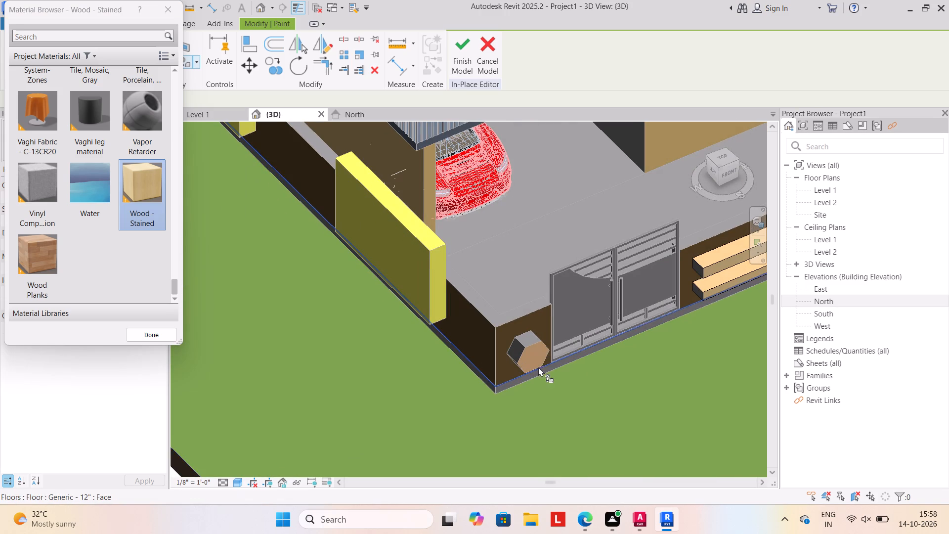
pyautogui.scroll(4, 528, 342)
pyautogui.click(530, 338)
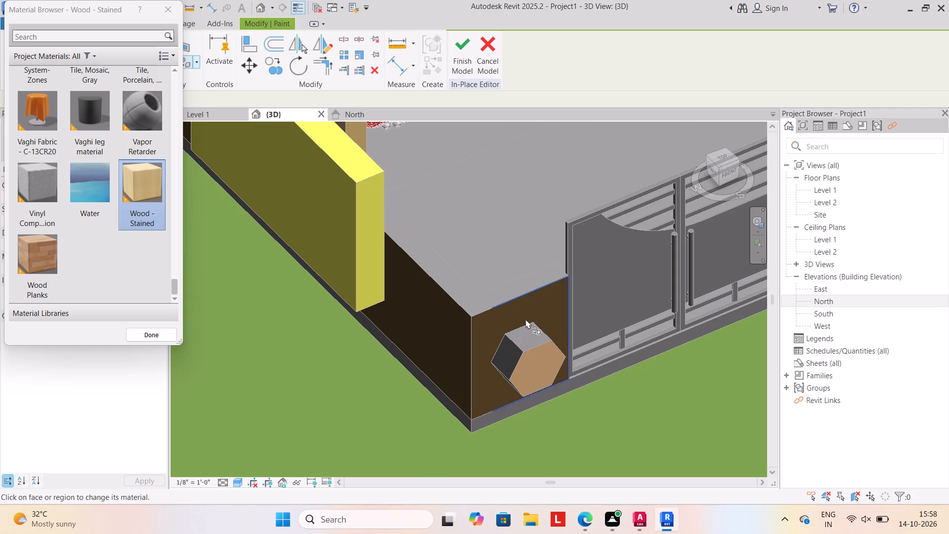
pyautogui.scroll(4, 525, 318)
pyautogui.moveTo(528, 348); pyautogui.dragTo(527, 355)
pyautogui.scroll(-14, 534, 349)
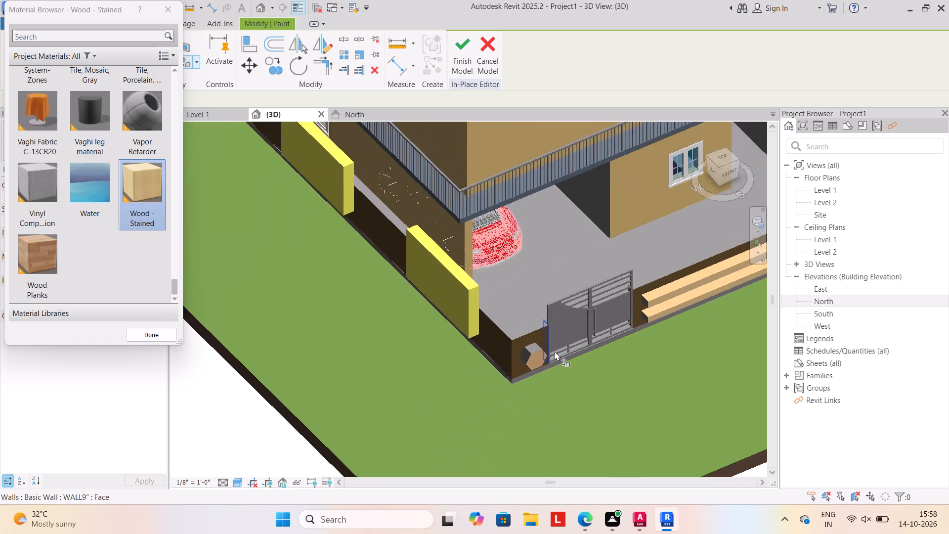
# Paint the gate-side end faces of both horizontal front-wall strips with Wood - Stained.
pyautogui.moveTo(578, 346); pyautogui.dragTo(423, 325, button='middle')
pyautogui.keyDown('shift'); pyautogui.moveTo(457, 358); pyautogui.dragTo(519, 349, button='middle'); pyautogui.keyUp('shift')
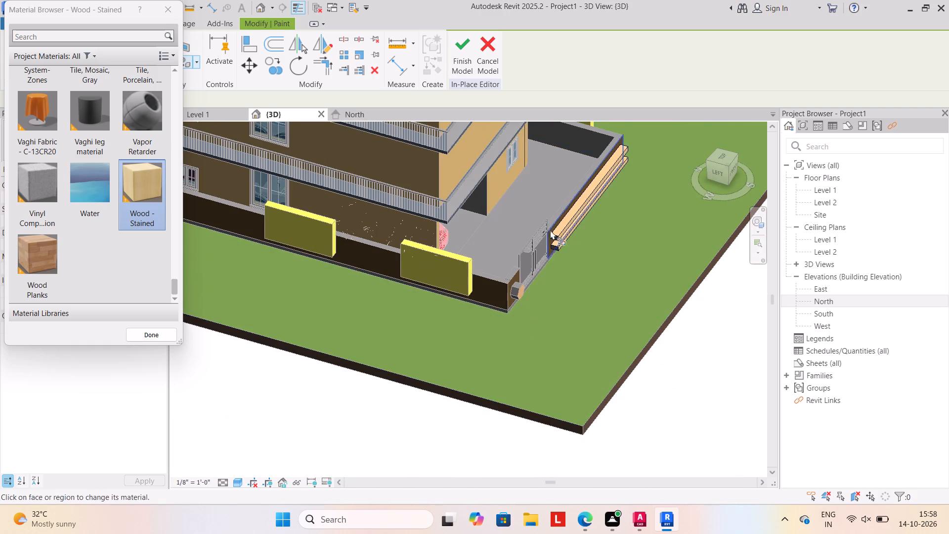
pyautogui.scroll(8, 554, 218)
pyautogui.scroll(4, 554, 316)
pyautogui.scroll(3, 542, 251)
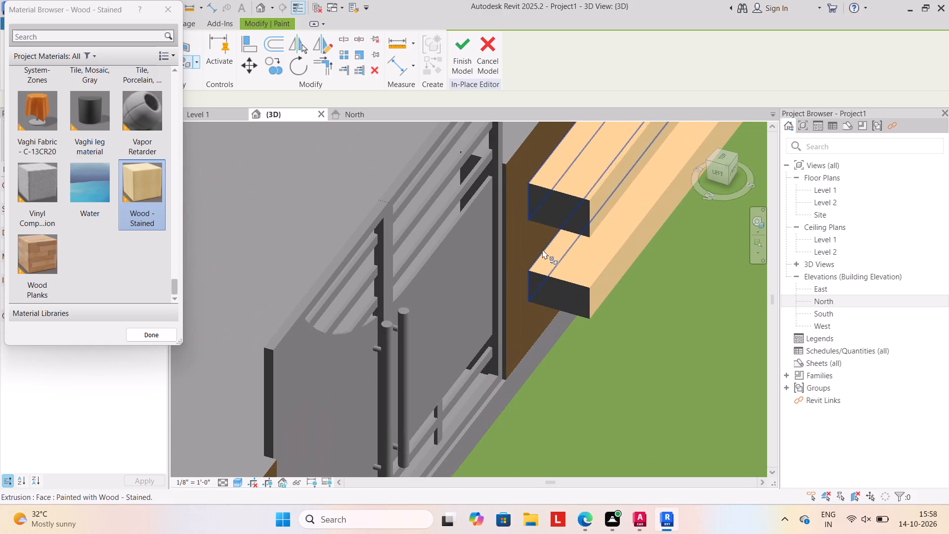
pyautogui.click(560, 207)
pyautogui.scroll(4, 560, 293)
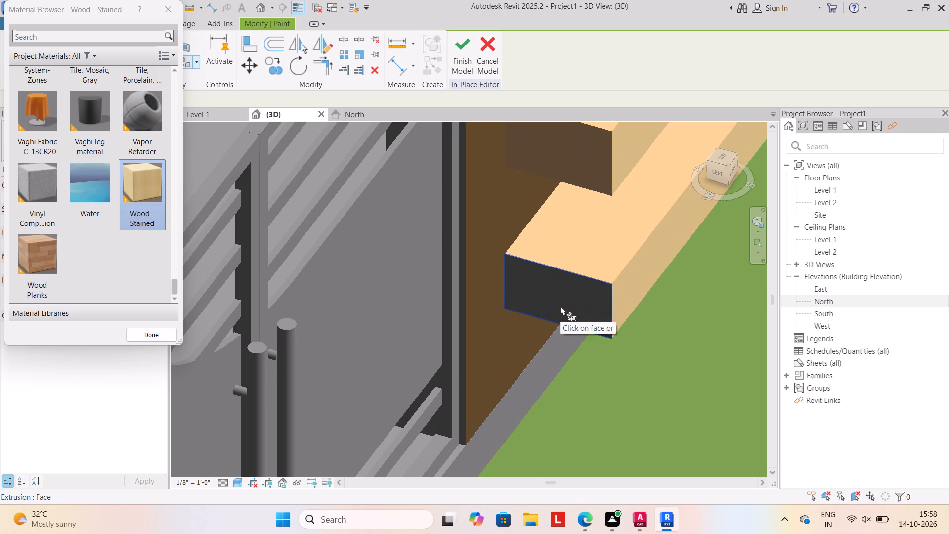
pyautogui.click(561, 305)
# Paint the end faces of both front-wall strips farthest from the gate with Wood - Stained and finish the in-place model.
pyautogui.scroll(-13, 577, 317)
pyautogui.keyDown('shift'); pyautogui.moveTo(601, 345); pyautogui.dragTo(528, 356, button='middle'); pyautogui.keyUp('shift')
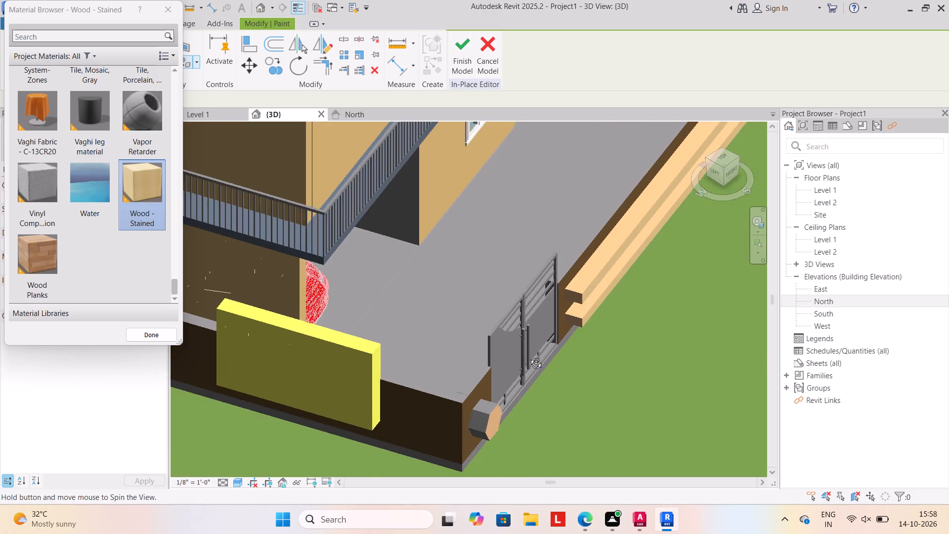
pyautogui.keyDown('shift'); pyautogui.moveTo(528, 356); pyautogui.dragTo(454, 356, button='middle'); pyautogui.keyUp('shift')
pyautogui.scroll(-7, 485, 338)
pyautogui.moveTo(413, 358); pyautogui.dragTo(540, 226, button='middle')
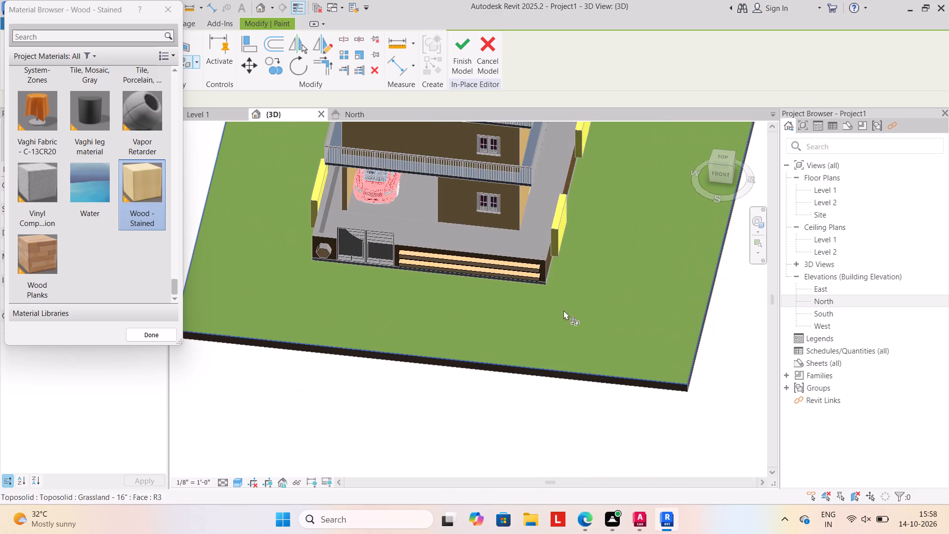
pyautogui.moveTo(563, 311); pyautogui.dragTo(451, 328, button='middle')
pyautogui.moveTo(430, 295); pyautogui.dragTo(600, 299, button='middle')
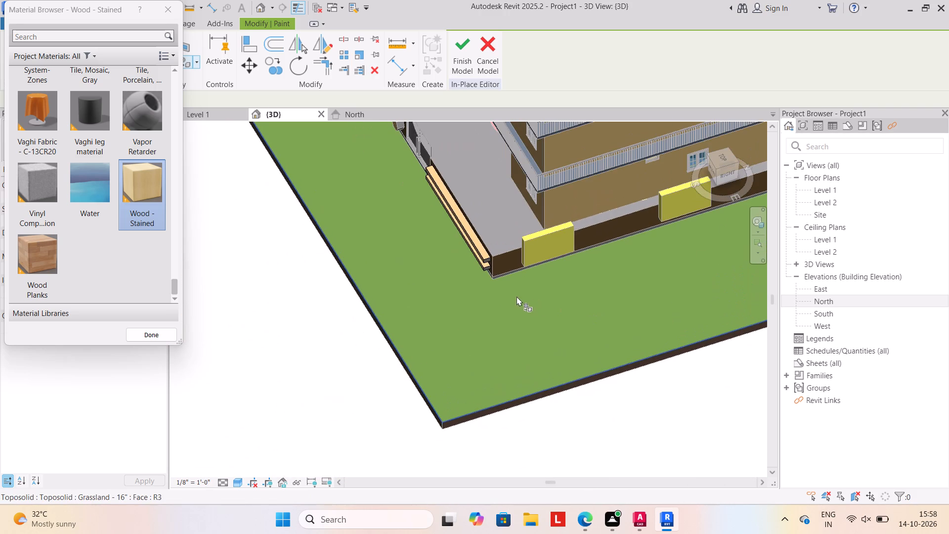
pyautogui.keyDown('shift'); pyautogui.moveTo(516, 300); pyautogui.dragTo(478, 302, button='middle'); pyautogui.keyUp('shift')
pyautogui.scroll(10, 447, 242)
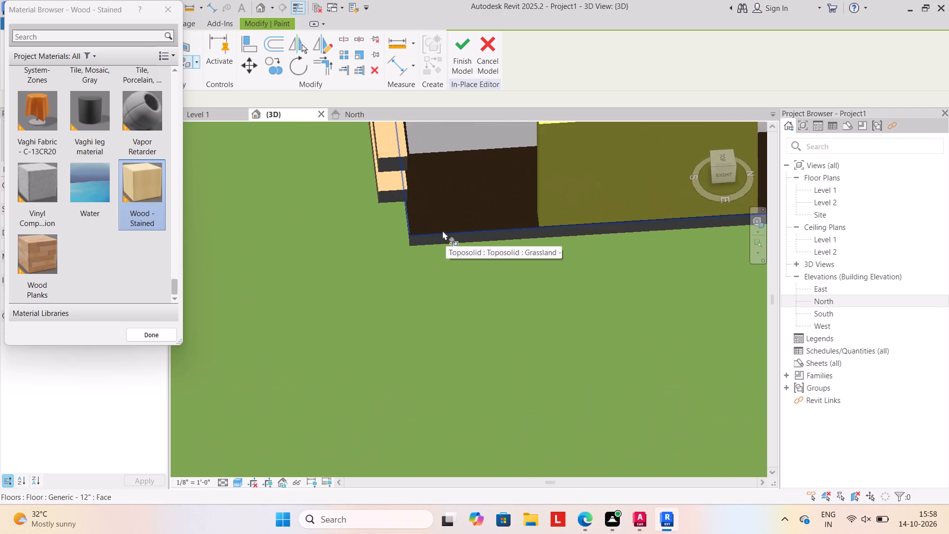
pyautogui.moveTo(457, 230); pyautogui.dragTo(564, 364, button='middle')
pyautogui.scroll(7, 484, 309)
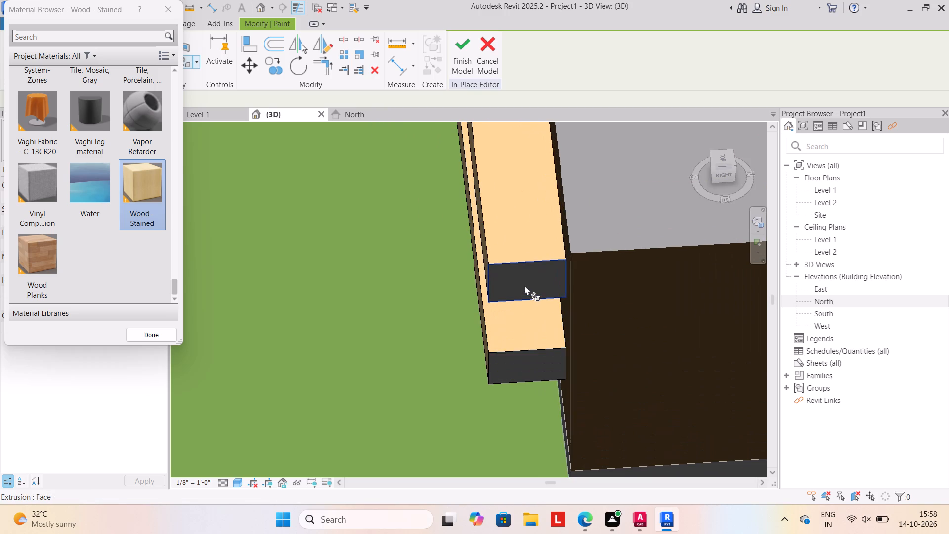
pyautogui.click(524, 285)
pyautogui.click(533, 365)
pyautogui.scroll(-5, 495, 396)
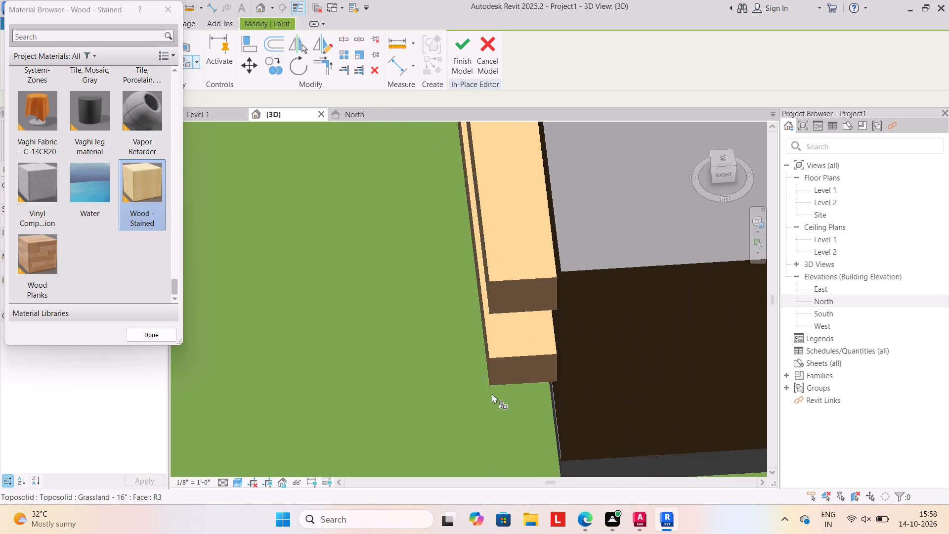
pyautogui.scroll(-15, 492, 394)
pyautogui.keyDown('shift'); pyautogui.moveTo(453, 418); pyautogui.dragTo(586, 390, button='middle'); pyautogui.keyUp('shift')
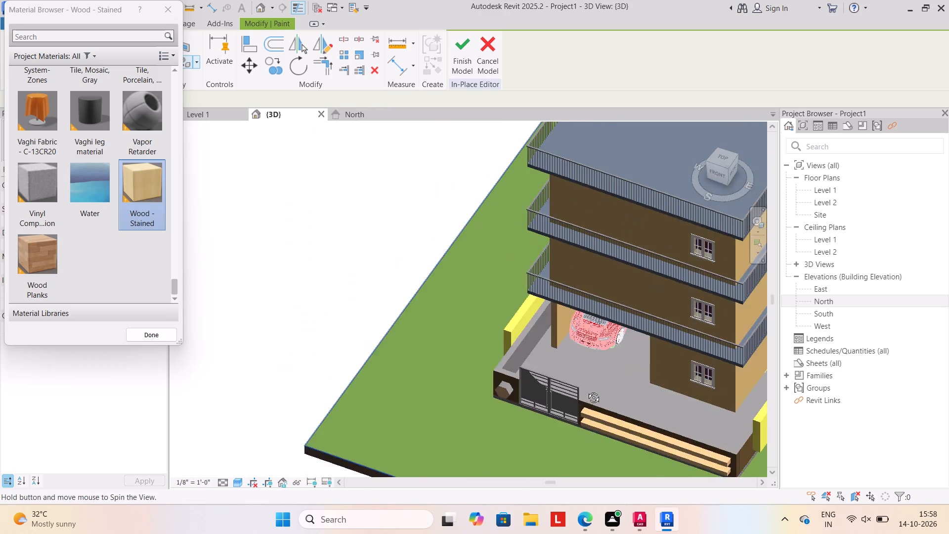
pyautogui.keyDown('shift'); pyautogui.moveTo(586, 390); pyautogui.dragTo(592, 371, button='middle'); pyautogui.keyUp('shift')
pyautogui.scroll(4, 535, 403)
pyautogui.moveTo(540, 403); pyautogui.dragTo(474, 351, button='middle')
pyautogui.scroll(3, 502, 363)
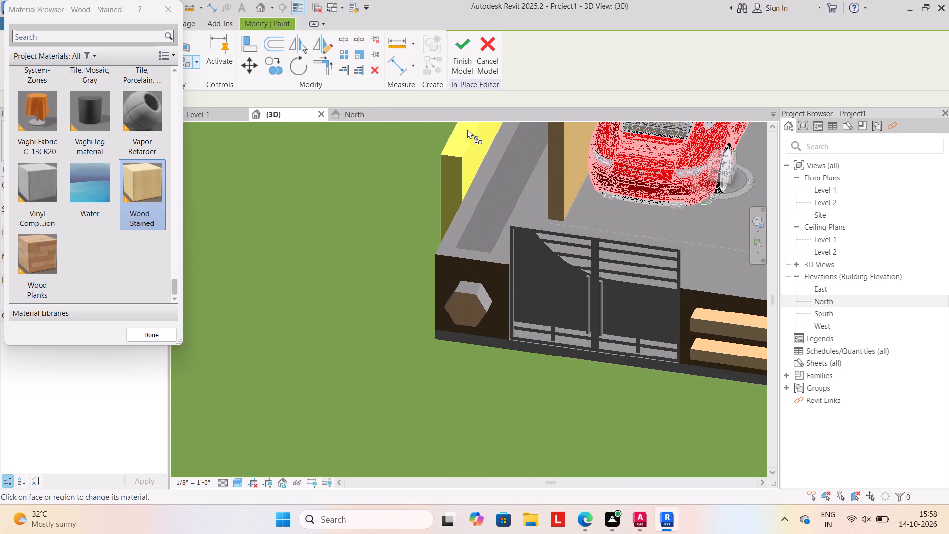
pyautogui.click(464, 51)
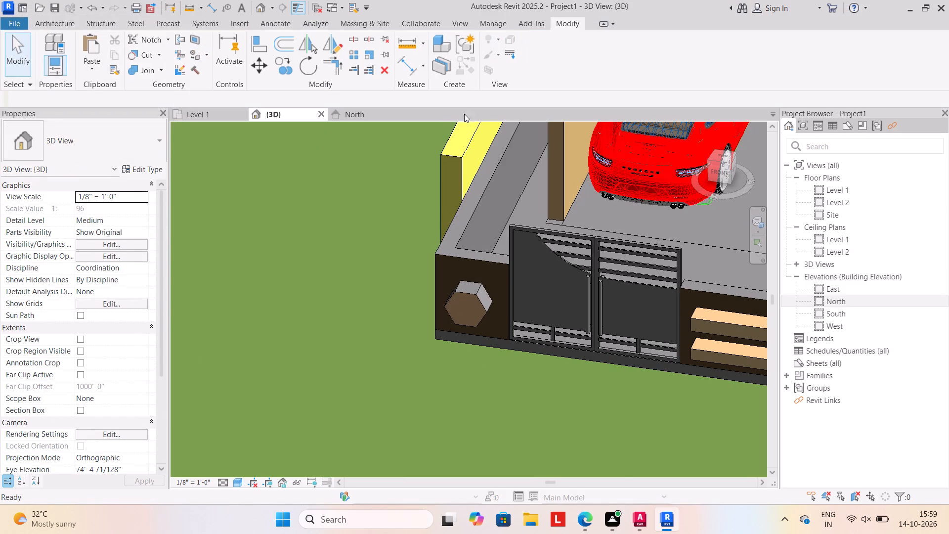
# Open the hexagonal block beside the gate for in-place editing and paint its top and gate-side faces with Wood - Stained.
pyautogui.click(474, 300)
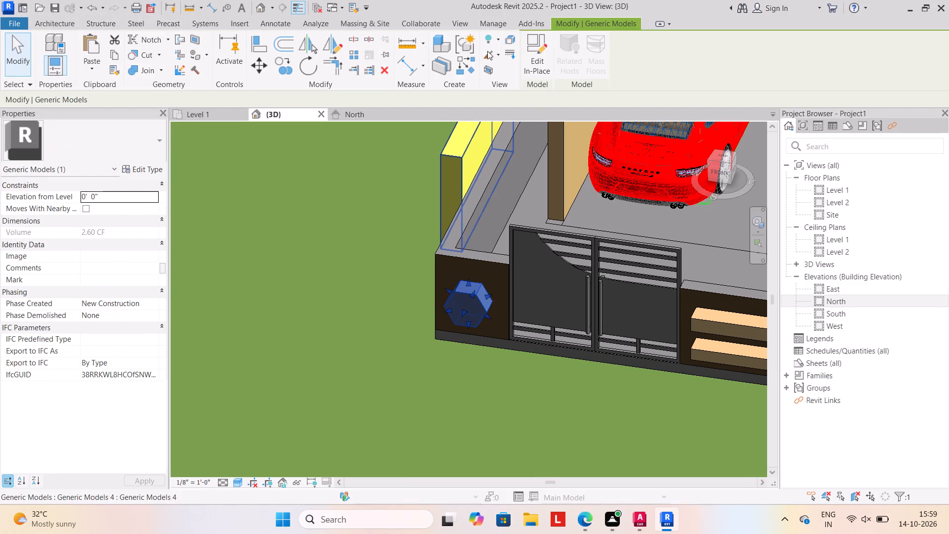
pyautogui.click(535, 67)
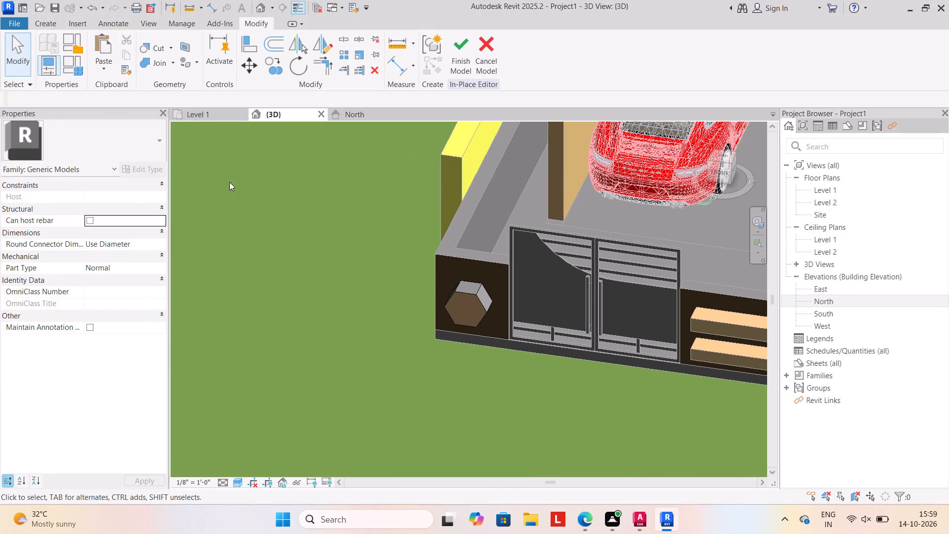
pyautogui.click(172, 65)
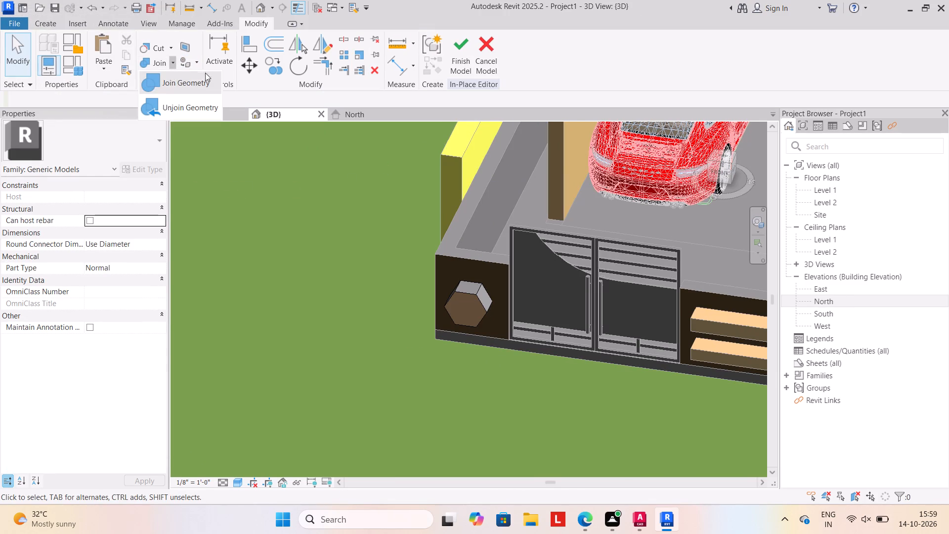
pyautogui.click(198, 63)
pyautogui.click(204, 81)
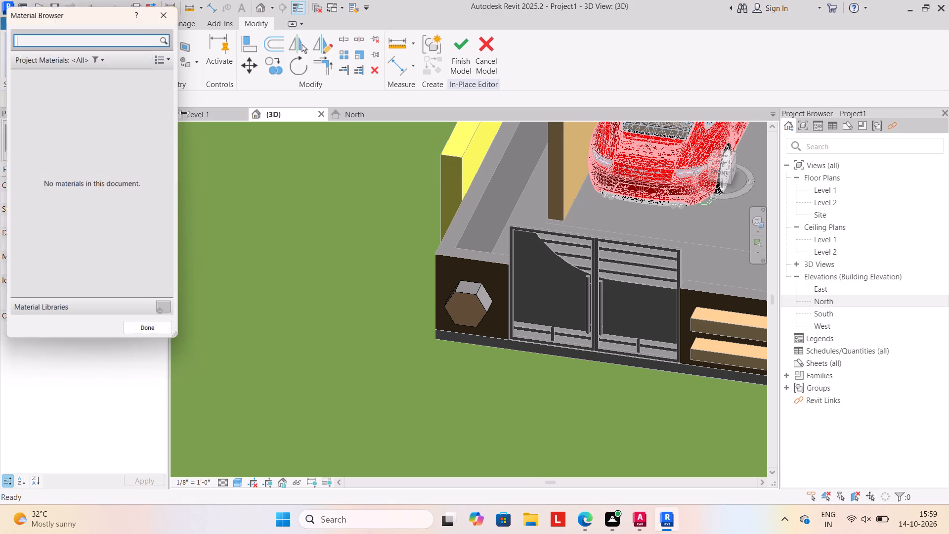
pyautogui.click(133, 174)
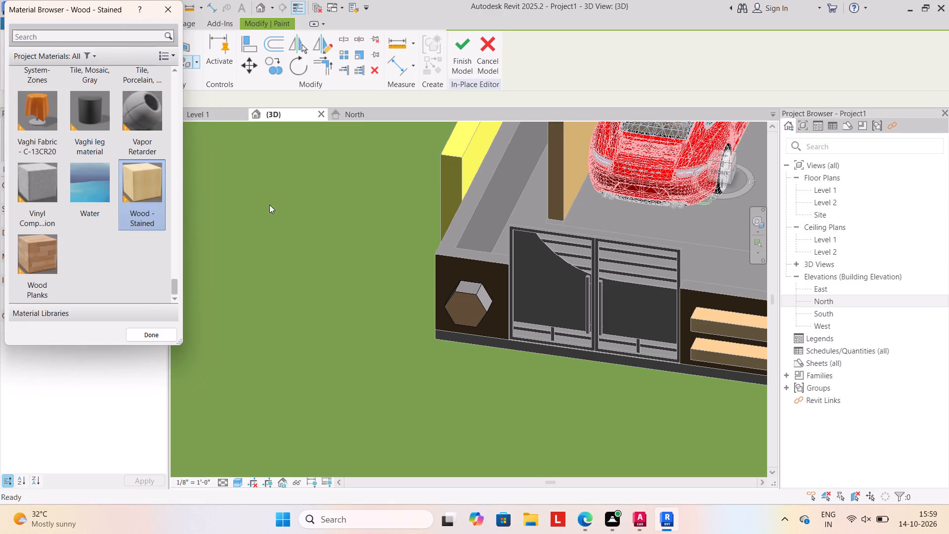
pyautogui.scroll(7, 455, 269)
pyautogui.click(489, 312)
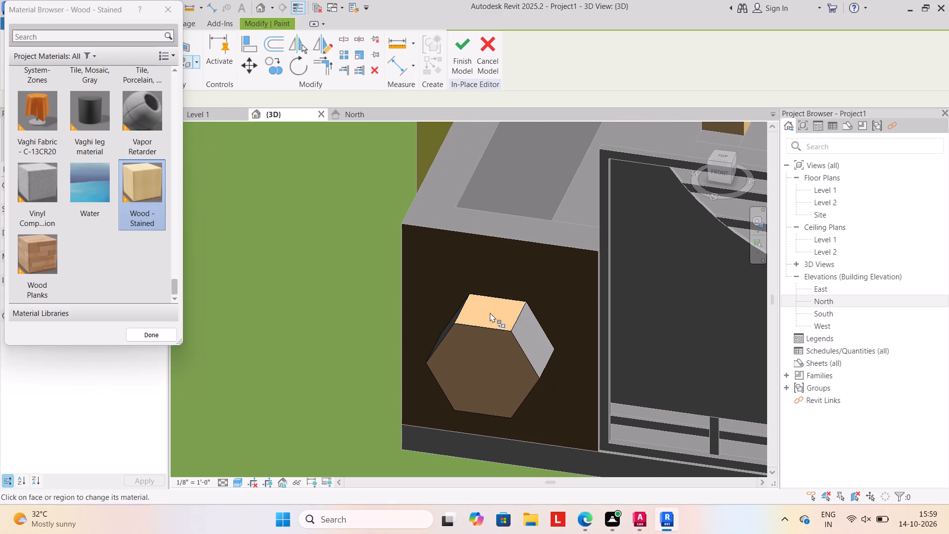
pyautogui.click(534, 346)
pyautogui.moveTo(538, 375); pyautogui.dragTo(528, 321, button='middle')
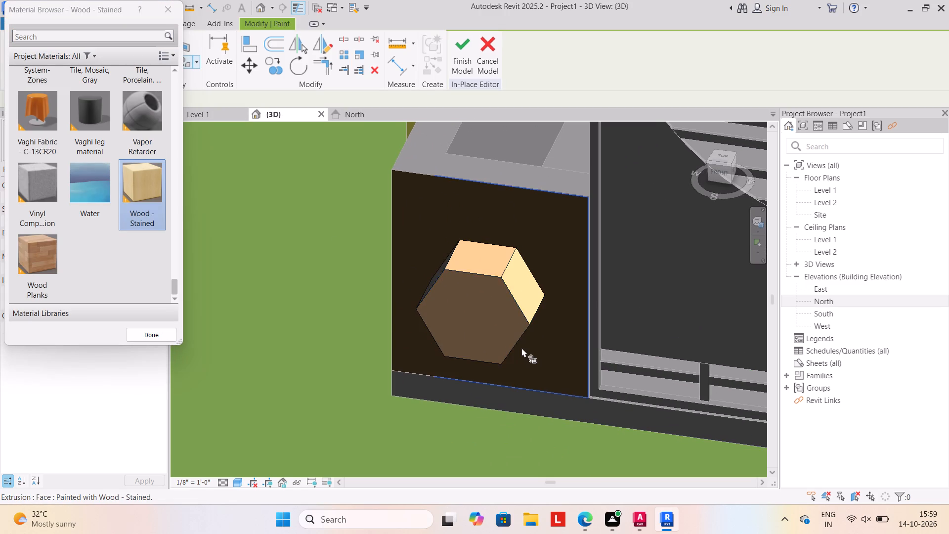
pyautogui.click(519, 342)
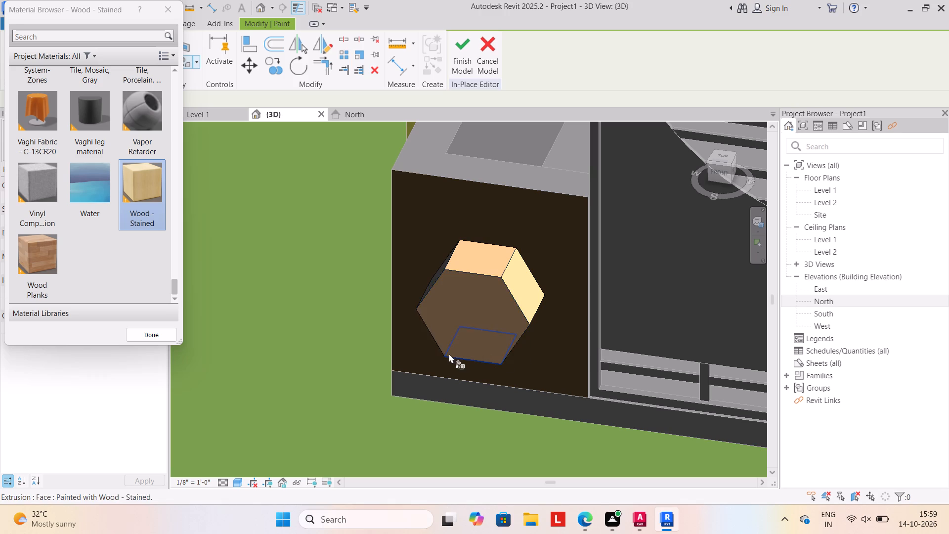
# Paint the hexagonal block's upper and lower side faces away from the gate with Wood - Stained and finish the in-place model.
pyautogui.keyDown('shift'); pyautogui.moveTo(442, 363); pyautogui.dragTo(540, 362, button='middle'); pyautogui.keyUp('shift')
pyautogui.scroll(-15, 537, 359)
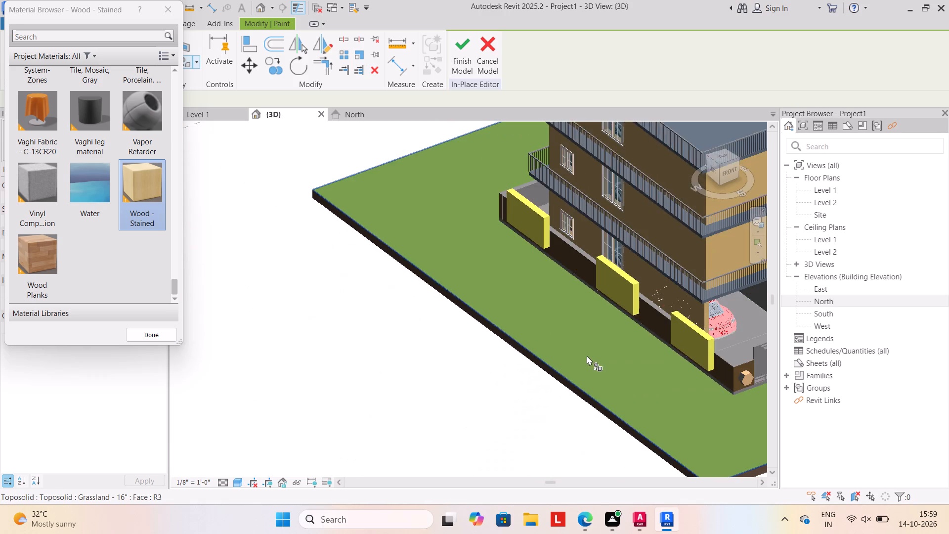
pyautogui.moveTo(587, 356); pyautogui.dragTo(346, 310, button='middle')
pyautogui.keyDown('shift'); pyautogui.moveTo(559, 375); pyautogui.dragTo(623, 354, button='middle'); pyautogui.keyUp('shift')
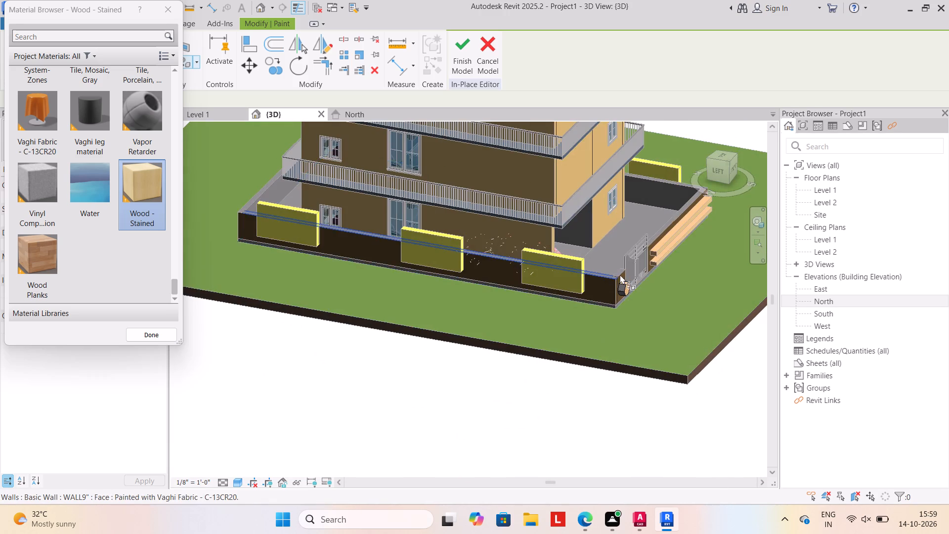
pyautogui.scroll(8, 622, 273)
pyautogui.click(620, 313)
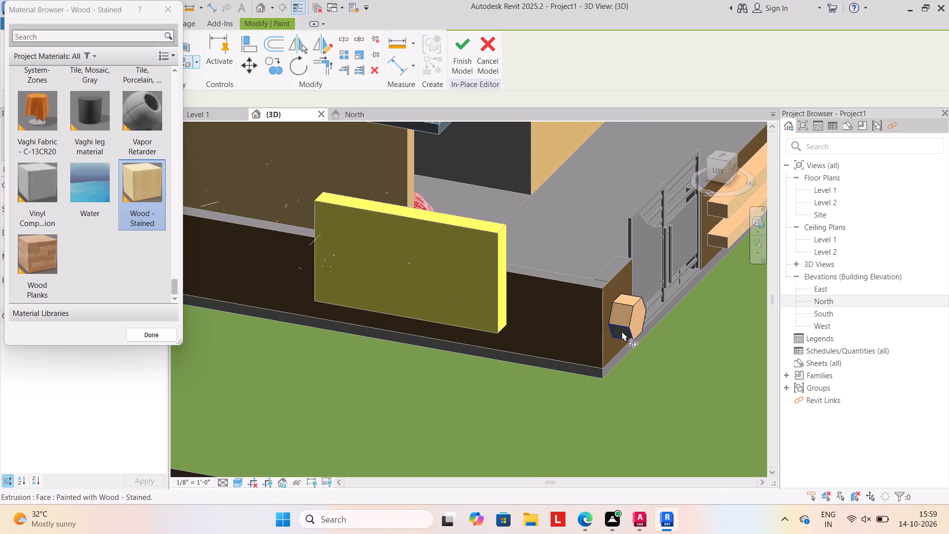
pyautogui.click(622, 331)
pyautogui.scroll(4, 627, 344)
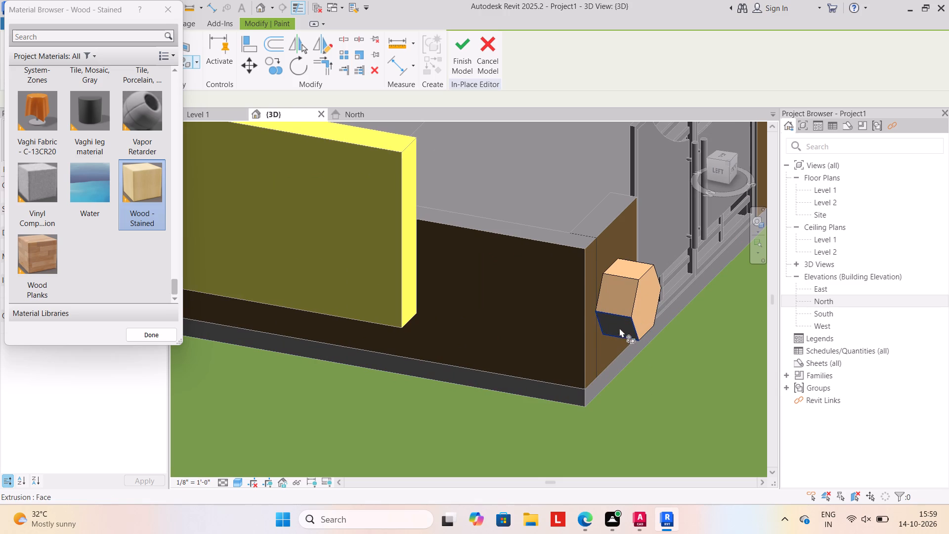
pyautogui.click(619, 327)
pyautogui.scroll(-6, 642, 384)
pyautogui.keyDown('shift'); pyautogui.moveTo(651, 398); pyautogui.dragTo(578, 398, button='middle'); pyautogui.keyUp('shift')
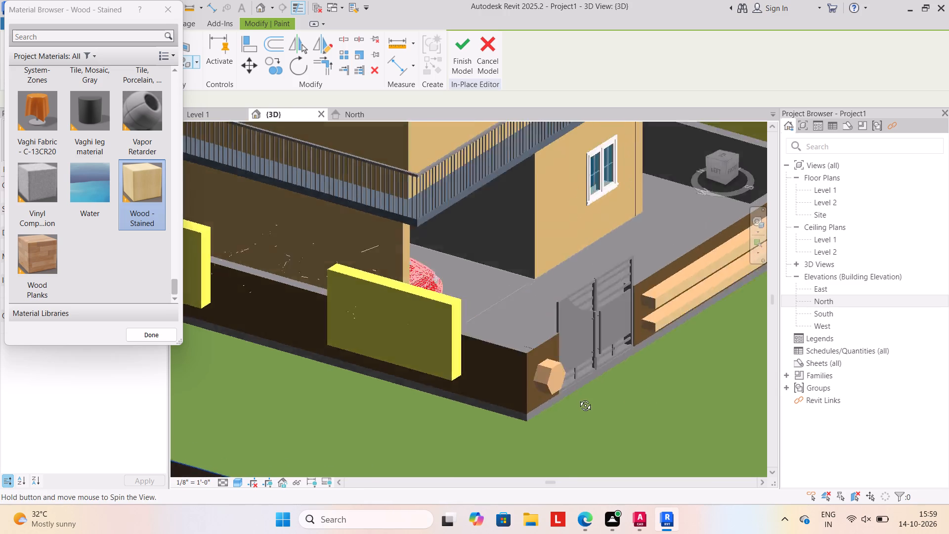
pyautogui.keyDown('shift'); pyautogui.moveTo(578, 398); pyautogui.dragTo(569, 396, button='middle'); pyautogui.keyUp('shift')
pyautogui.scroll(-3, 570, 388)
pyautogui.moveTo(569, 385); pyautogui.dragTo(660, 343, button='middle')
pyautogui.keyDown('shift'); pyautogui.moveTo(660, 371); pyautogui.dragTo(589, 363, button='middle'); pyautogui.keyUp('shift')
pyautogui.keyDown('shift'); pyautogui.moveTo(564, 384); pyautogui.dragTo(581, 326, button='middle'); pyautogui.keyUp('shift')
pyautogui.scroll(-6, 570, 330)
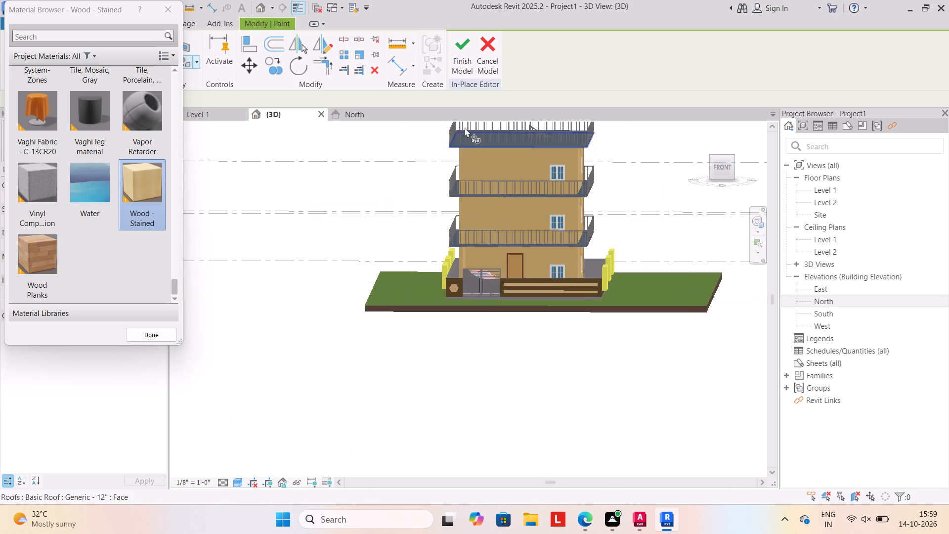
pyautogui.click(457, 62)
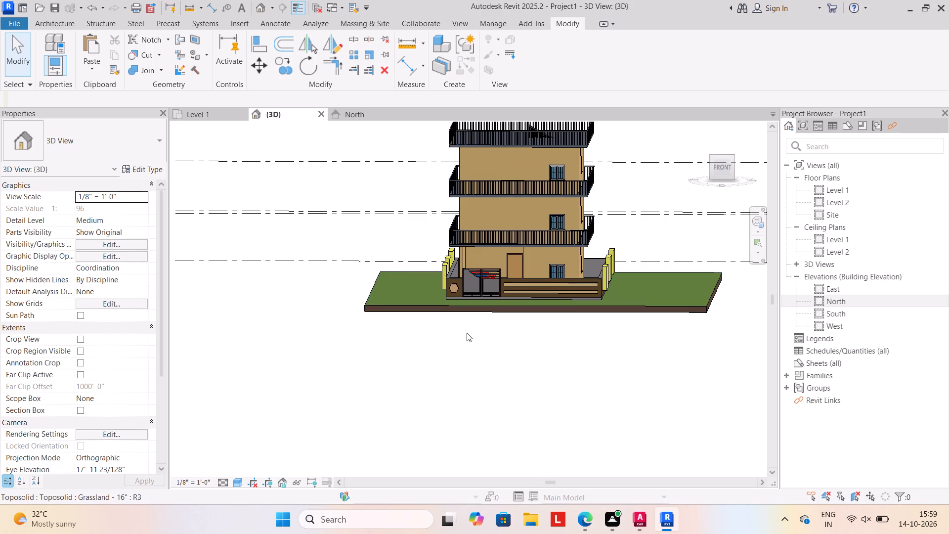
# Start a new in-place model in the Generic Models category, keeping the default name.
pyautogui.keyDown('shift'); pyautogui.moveTo(466, 337); pyautogui.dragTo(459, 389, button='middle'); pyautogui.keyUp('shift')
pyautogui.scroll(2, 475, 359)
pyautogui.keyDown('shift'); pyautogui.moveTo(488, 378); pyautogui.dragTo(504, 359, button='middle'); pyautogui.keyUp('shift')
pyautogui.scroll(-1, 505, 356)
pyautogui.moveTo(499, 357); pyautogui.dragTo(453, 357, button='middle')
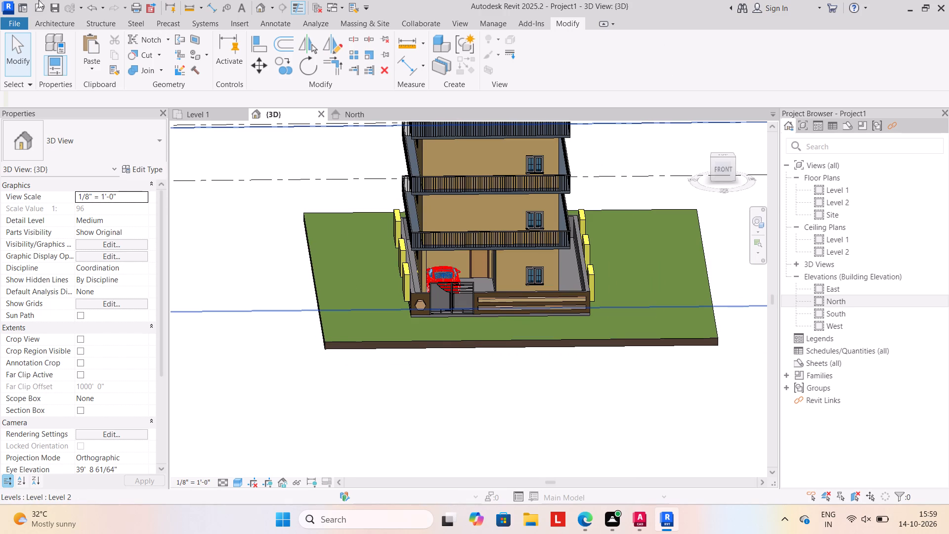
pyautogui.click(64, 25)
pyautogui.click(135, 66)
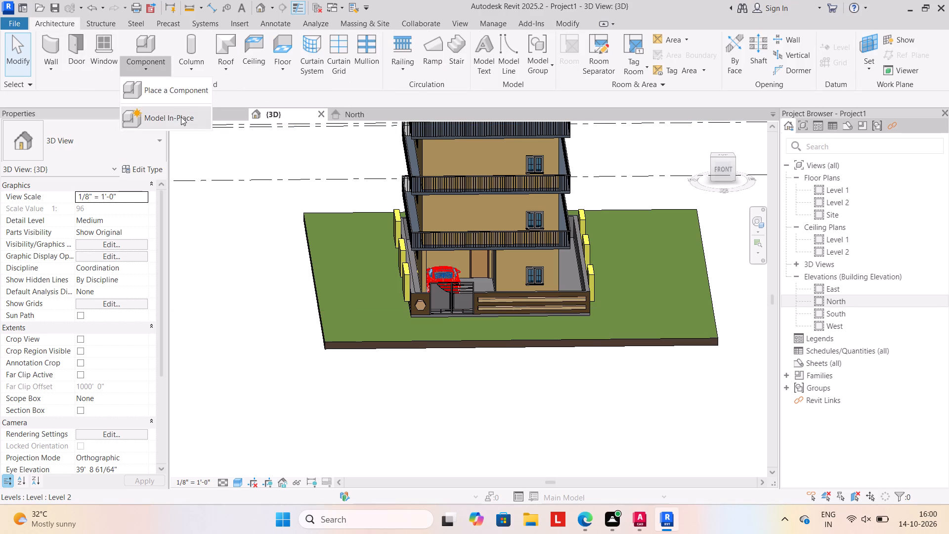
pyautogui.click(181, 118)
pyautogui.scroll(-5, 467, 208)
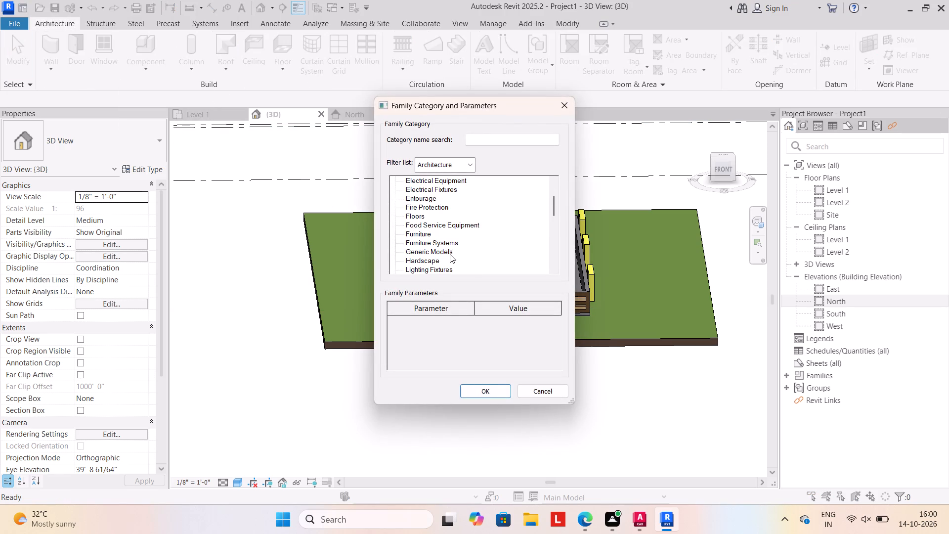
pyautogui.click(449, 254)
pyautogui.click(486, 397)
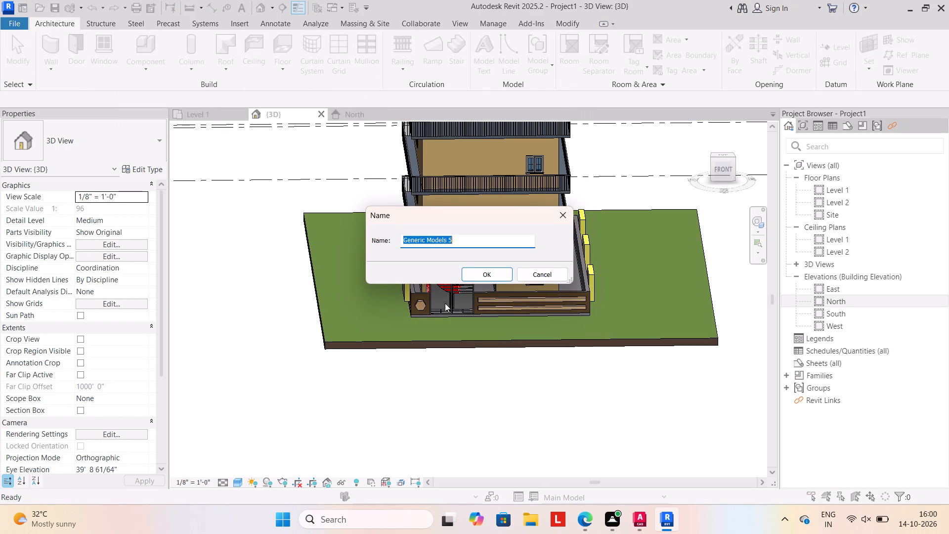
pyautogui.click(476, 275)
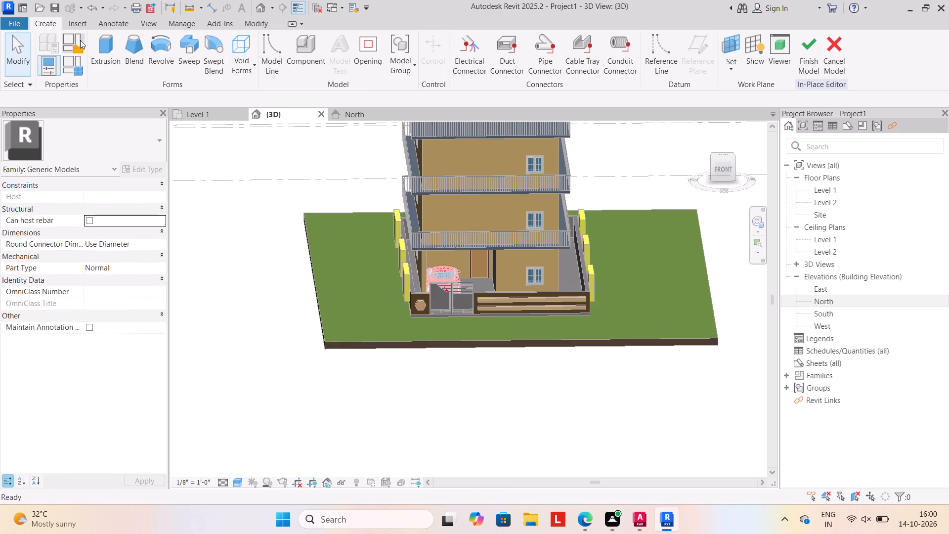
# Extrude a rectangle about 11'-5" deep across the grassland in front of the compound wall on Level 1, with 1'-0" depth.
pyautogui.click(95, 42)
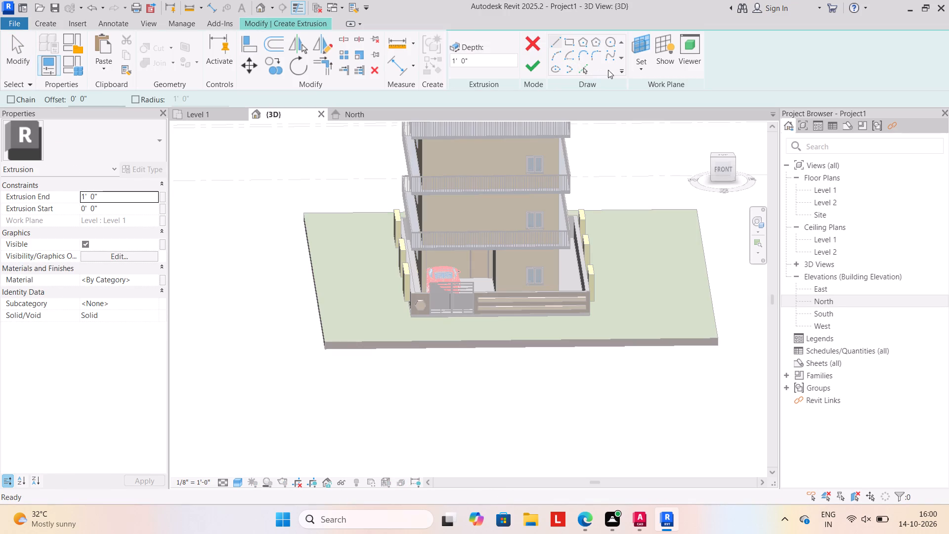
pyautogui.click(637, 70)
pyautogui.click(657, 111)
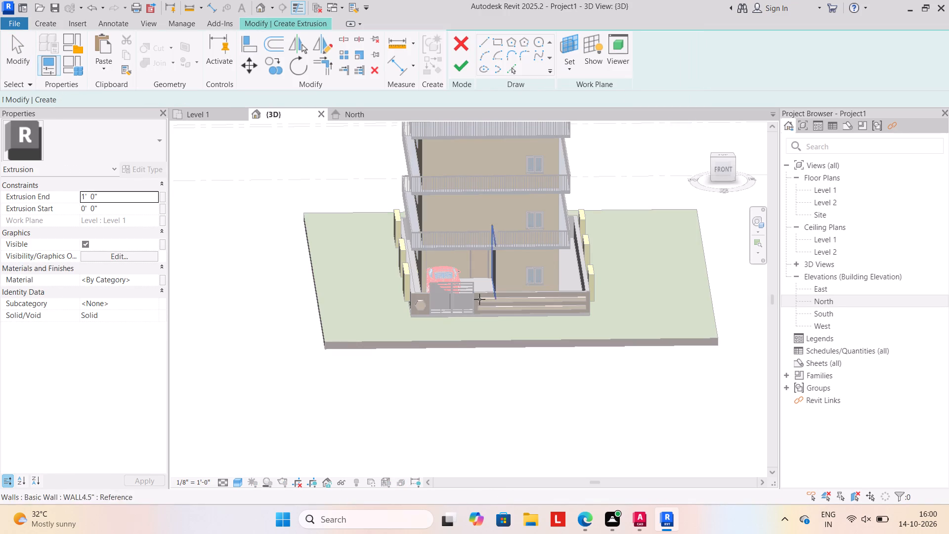
pyautogui.click(497, 42)
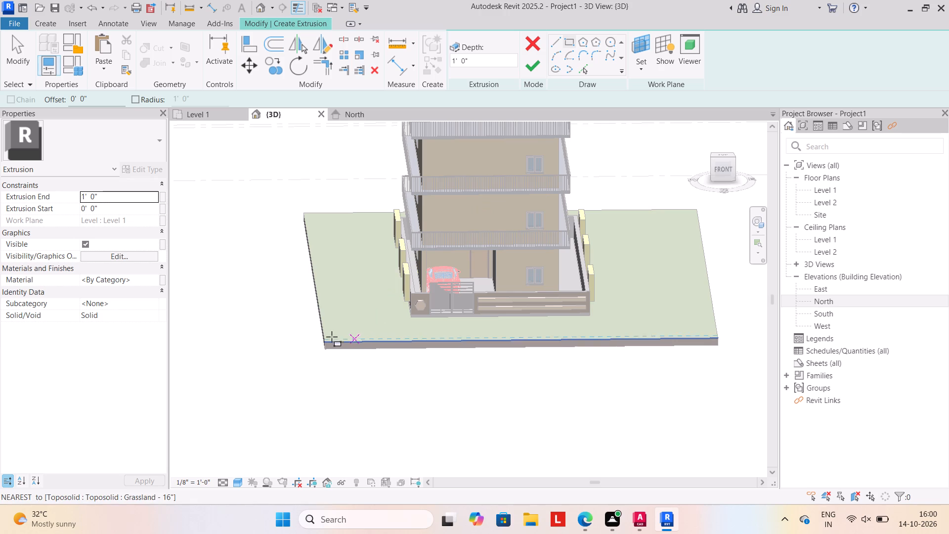
pyautogui.scroll(2, 330, 336)
pyautogui.moveTo(331, 338); pyautogui.dragTo(341, 338)
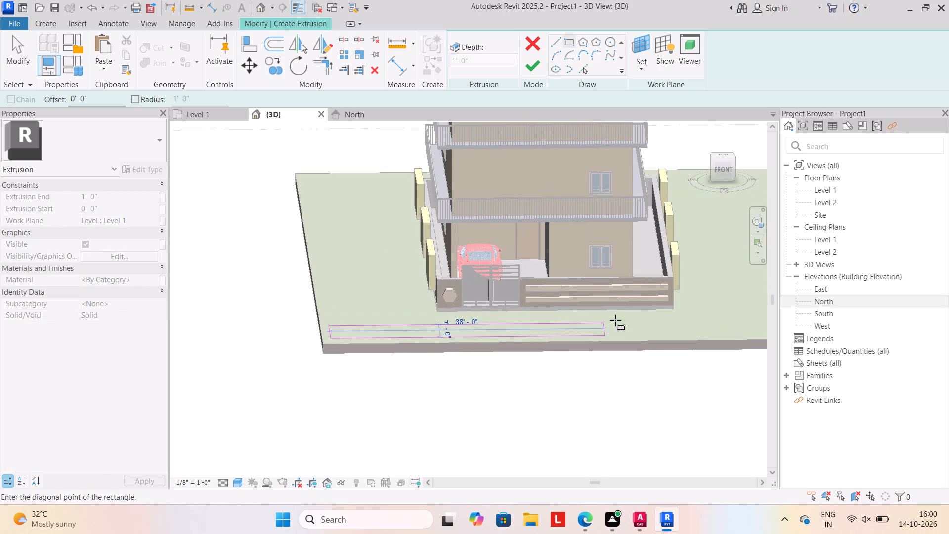
pyautogui.scroll(-1, 662, 321)
pyautogui.moveTo(662, 321); pyautogui.dragTo(538, 317, button='middle')
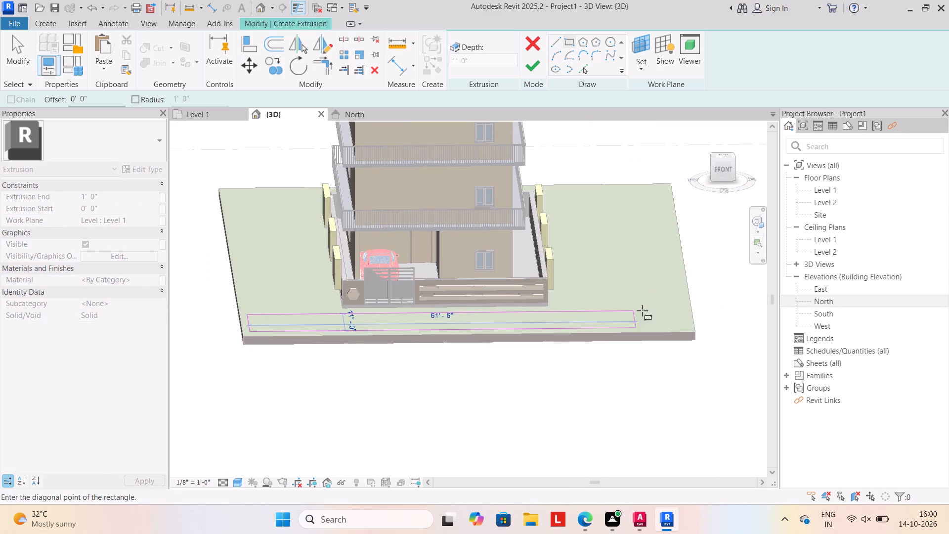
pyautogui.click(690, 310)
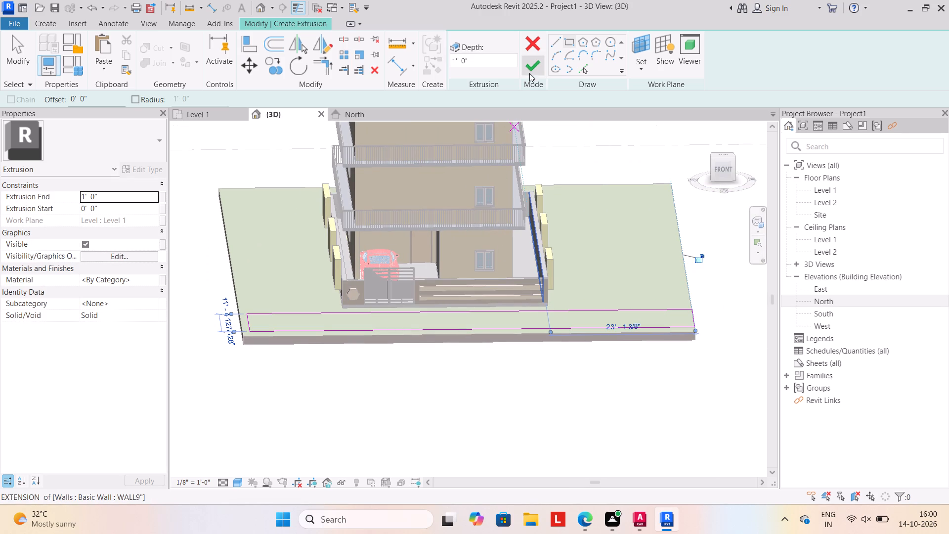
pyautogui.click(530, 70)
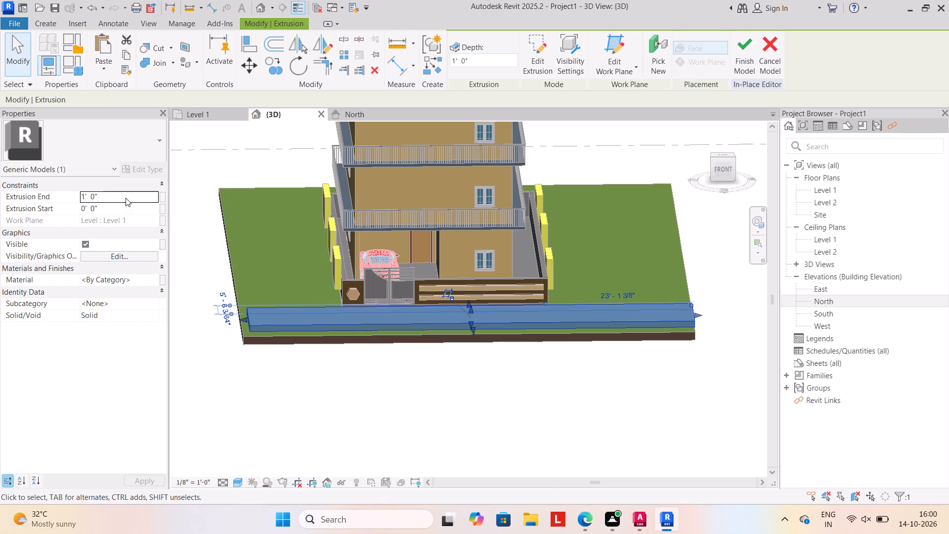
# Set the front slab's extrusion end to 6".
pyautogui.click(126, 198)
pyautogui.write('6"')
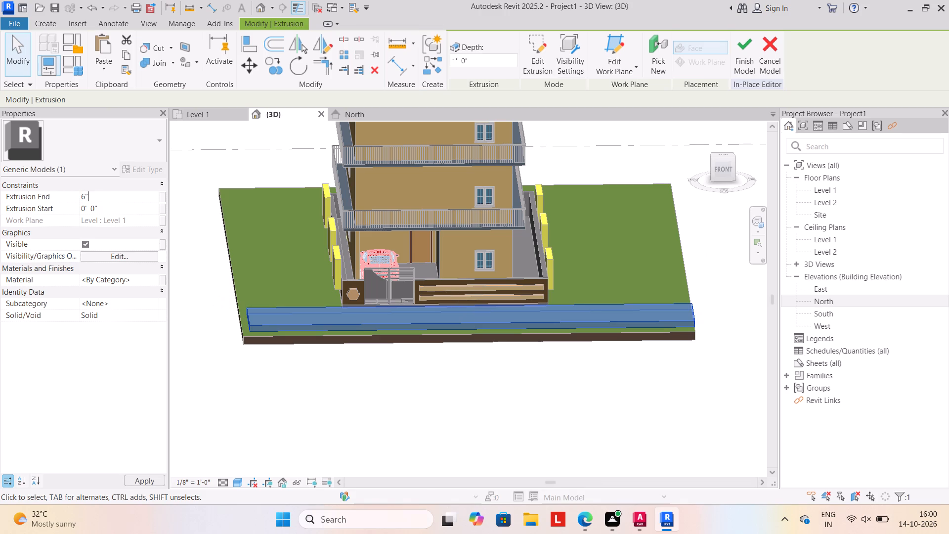
pyautogui.press('Return')
pyautogui.click(254, 364)
# Stretch the front slab's outer edge and gate-side end to the grassland boundary, move its inner edge away from the wall, and finish the model.
pyautogui.keyDown('shift'); pyautogui.moveTo(238, 407); pyautogui.dragTo(275, 409, button='middle'); pyautogui.keyUp('shift')
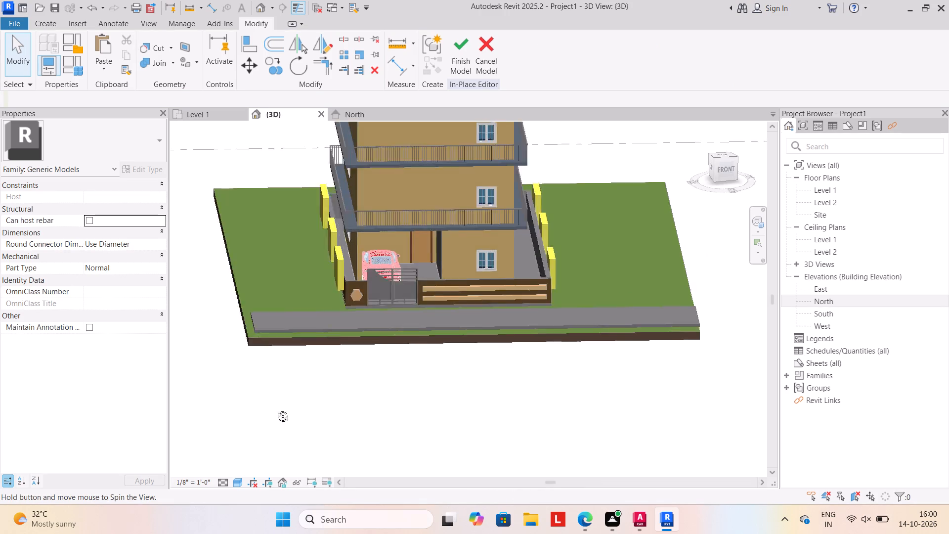
pyautogui.keyDown('shift'); pyautogui.moveTo(275, 409); pyautogui.dragTo(385, 431, button='middle'); pyautogui.keyUp('shift')
pyautogui.scroll(-2, 377, 398)
pyautogui.moveTo(374, 385); pyautogui.dragTo(234, 393, button='middle')
pyautogui.scroll(1, 341, 391)
pyautogui.keyDown('shift'); pyautogui.moveTo(282, 405); pyautogui.dragTo(311, 412, button='middle'); pyautogui.keyUp('shift')
pyautogui.scroll(2, 514, 276)
pyautogui.click(543, 268)
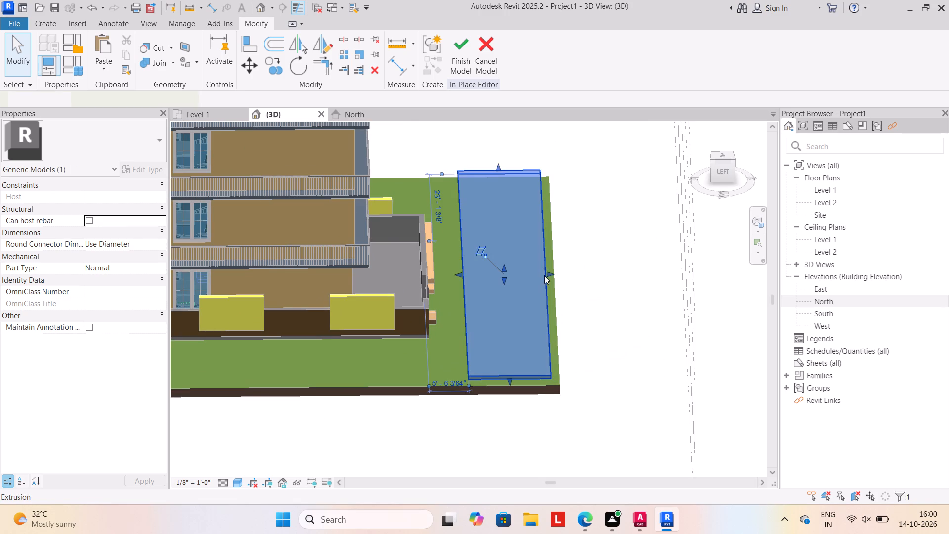
pyautogui.click(548, 273)
pyautogui.click(549, 273)
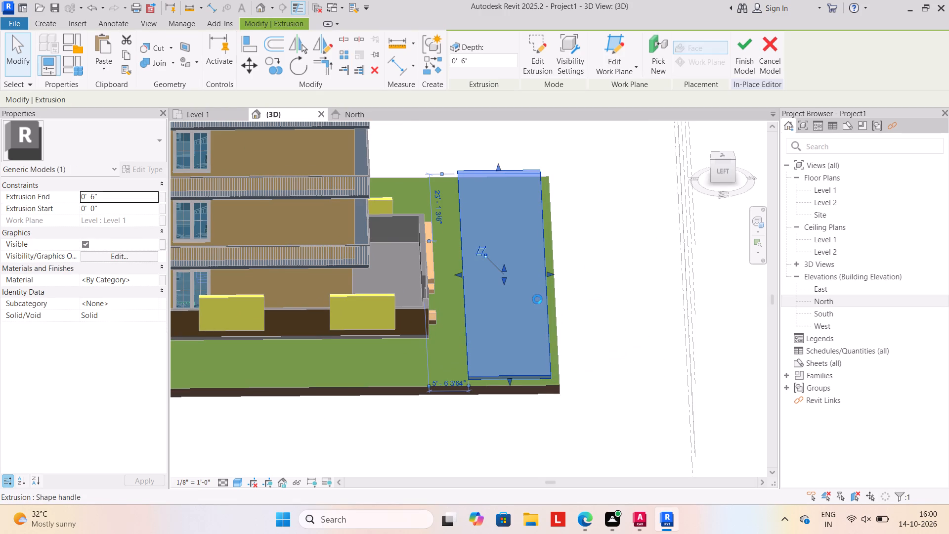
pyautogui.click(515, 380)
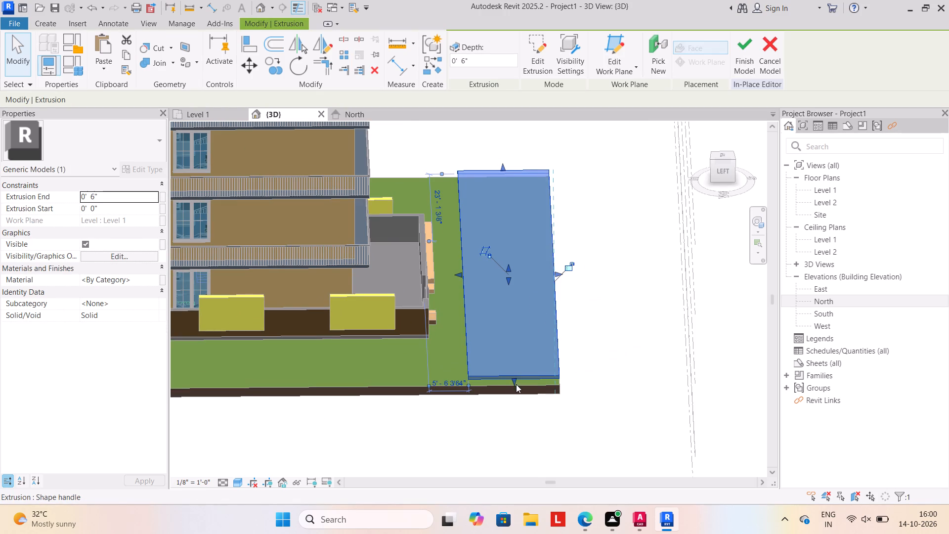
pyautogui.moveTo(514, 376); pyautogui.dragTo(514, 384)
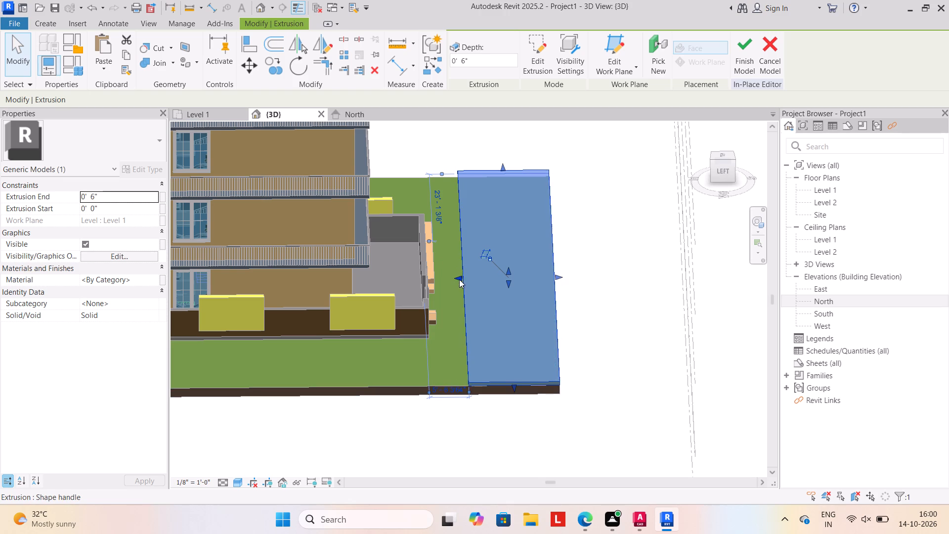
pyautogui.moveTo(459, 279); pyautogui.dragTo(477, 278)
pyautogui.moveTo(458, 275); pyautogui.dragTo(467, 275)
pyautogui.click(461, 61)
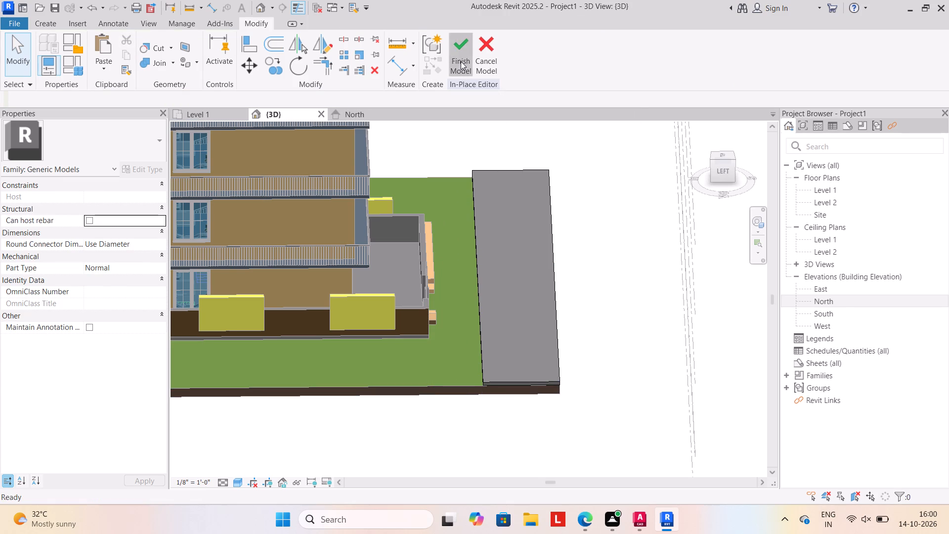
# Examine the front slab's fit on the grassland site from the side, the front and above.
pyautogui.scroll(-4, 493, 354)
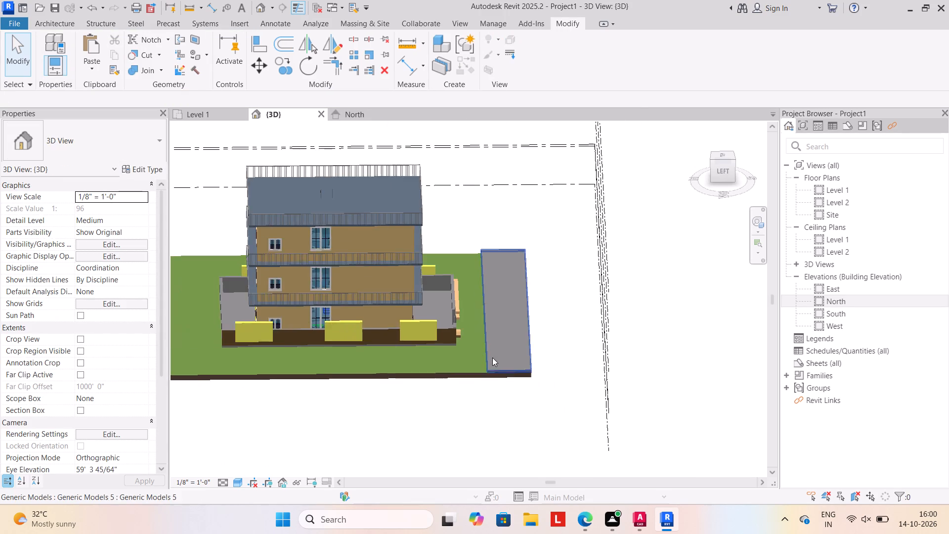
pyautogui.scroll(-3, 491, 357)
pyautogui.keyDown('shift'); pyautogui.moveTo(426, 380); pyautogui.dragTo(424, 345, button='middle'); pyautogui.keyUp('shift')
pyautogui.keyDown('shift'); pyautogui.moveTo(378, 369); pyautogui.dragTo(388, 357, button='middle'); pyautogui.keyUp('shift')
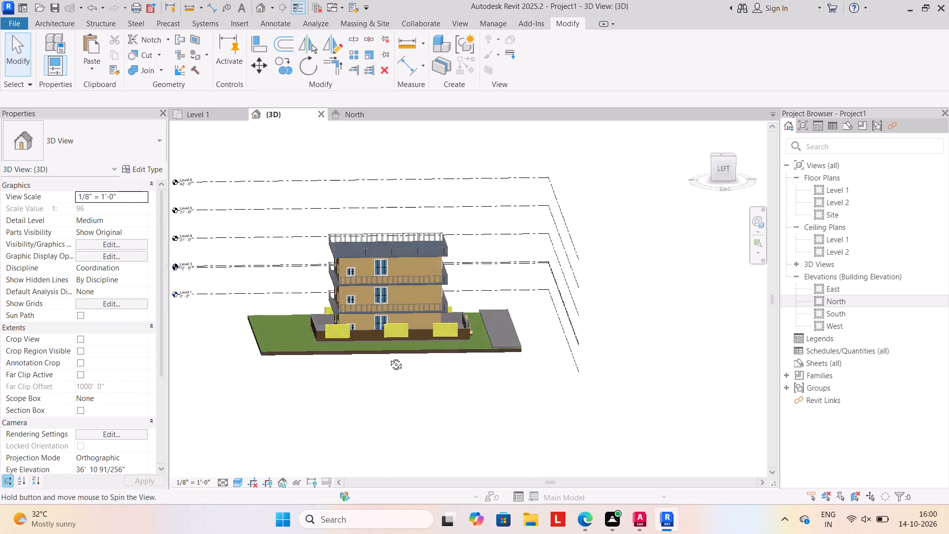
pyautogui.keyDown('shift'); pyautogui.moveTo(388, 357); pyautogui.dragTo(249, 410, button='middle'); pyautogui.keyUp('shift')
pyautogui.keyDown('shift'); pyautogui.moveTo(410, 413); pyautogui.dragTo(356, 446, button='middle'); pyautogui.keyUp('shift')
pyautogui.moveTo(358, 431); pyautogui.dragTo(358, 398, button='middle')
pyautogui.moveTo(358, 398); pyautogui.dragTo(359, 384, button='middle')
pyautogui.keyDown('shift'); pyautogui.scroll(1, 358, 394); pyautogui.keyUp('shift')
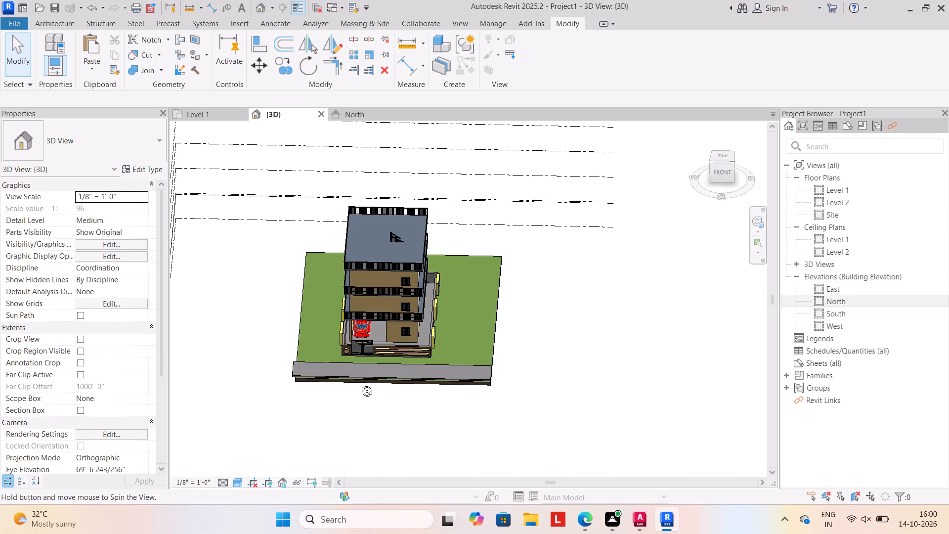
pyautogui.moveTo(359, 384); pyautogui.dragTo(360, 382, button='middle')
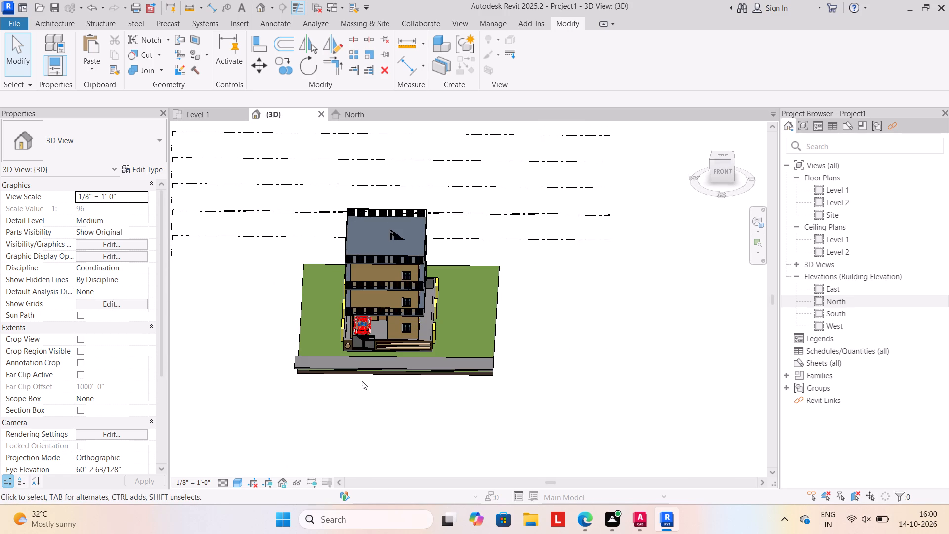
pyautogui.moveTo(357, 392); pyautogui.dragTo(433, 395, button='middle')
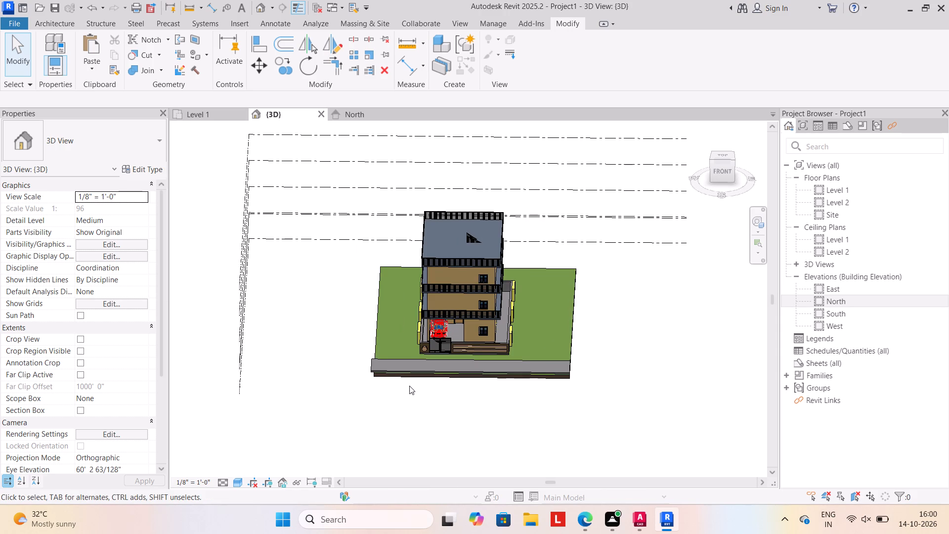
# Pull the front slab's gate-side end back to the grassland's edge.
pyautogui.scroll(1, 407, 382)
pyautogui.click(365, 364)
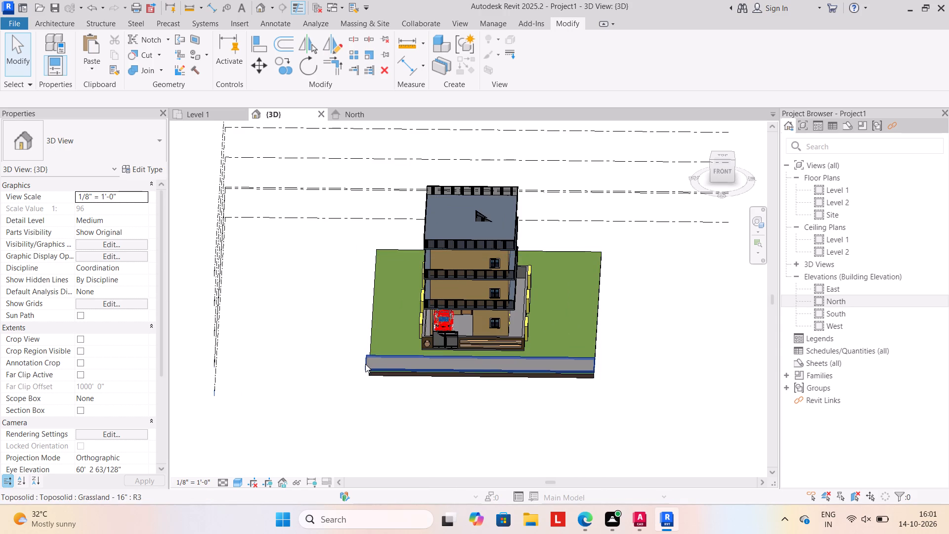
pyautogui.scroll(4, 362, 377)
pyautogui.moveTo(363, 348); pyautogui.dragTo(380, 350)
pyautogui.scroll(-4, 411, 410)
pyautogui.moveTo(413, 412); pyautogui.dragTo(349, 421, button='middle')
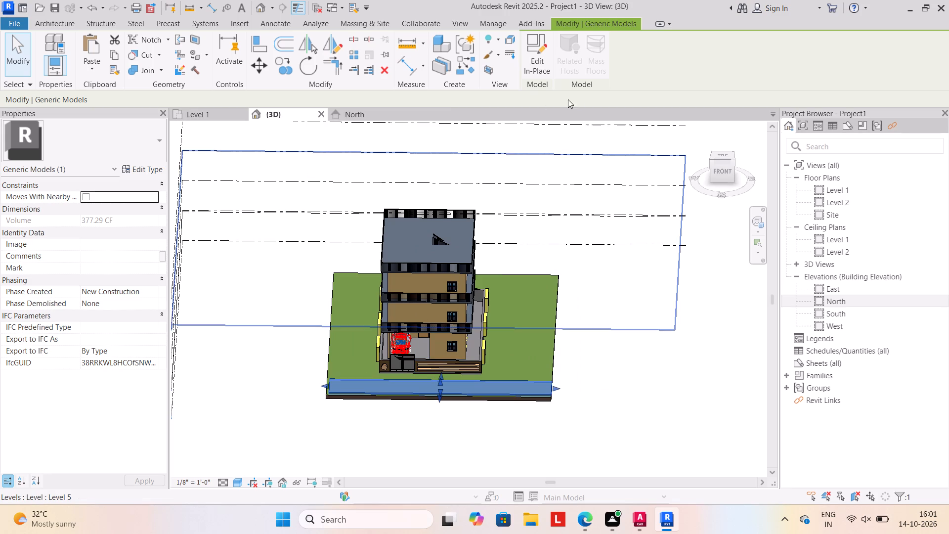
# Edit the front slab in place, adding an extrusion on the grassland's top face from a rectangle about 10'-3" by 83'-3" along the side farthest from the gate.
pyautogui.click(534, 62)
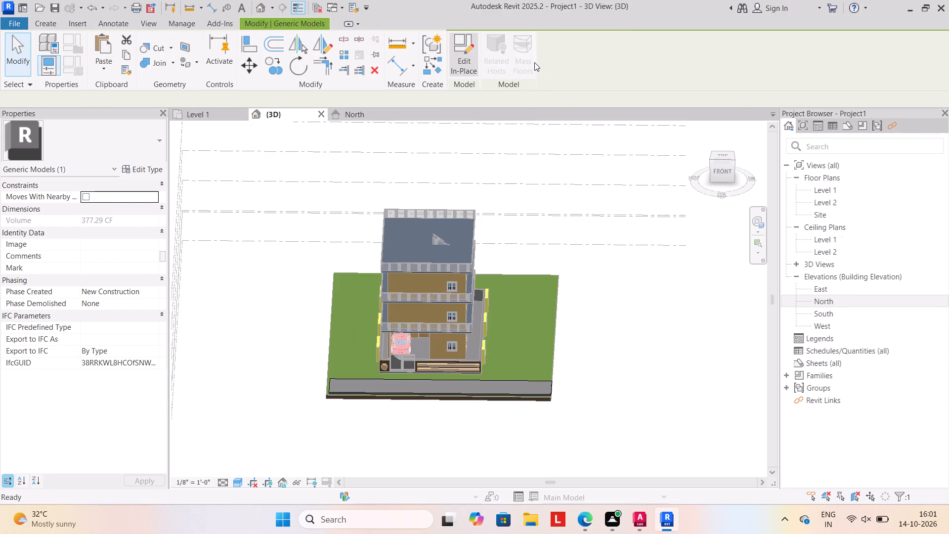
pyautogui.click(38, 23)
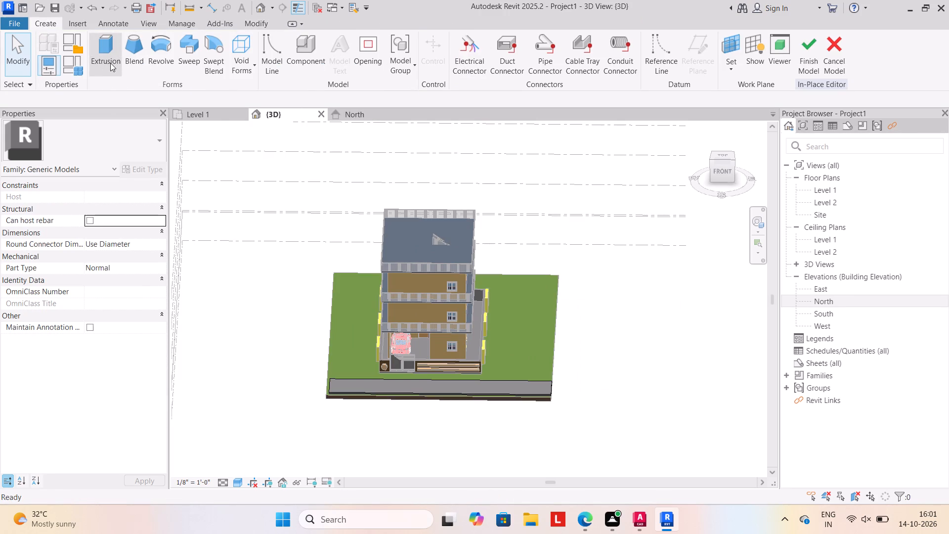
pyautogui.click(105, 59)
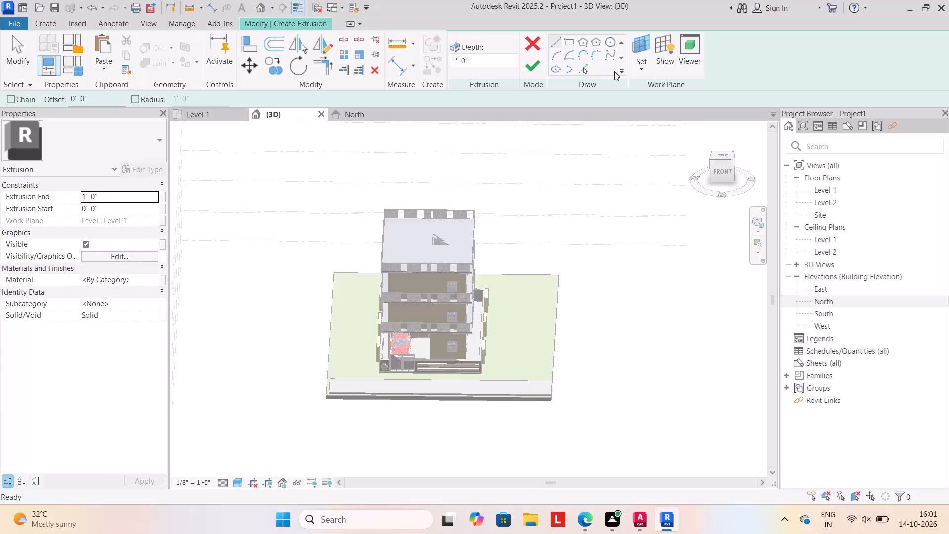
pyautogui.click(644, 70)
pyautogui.click(658, 115)
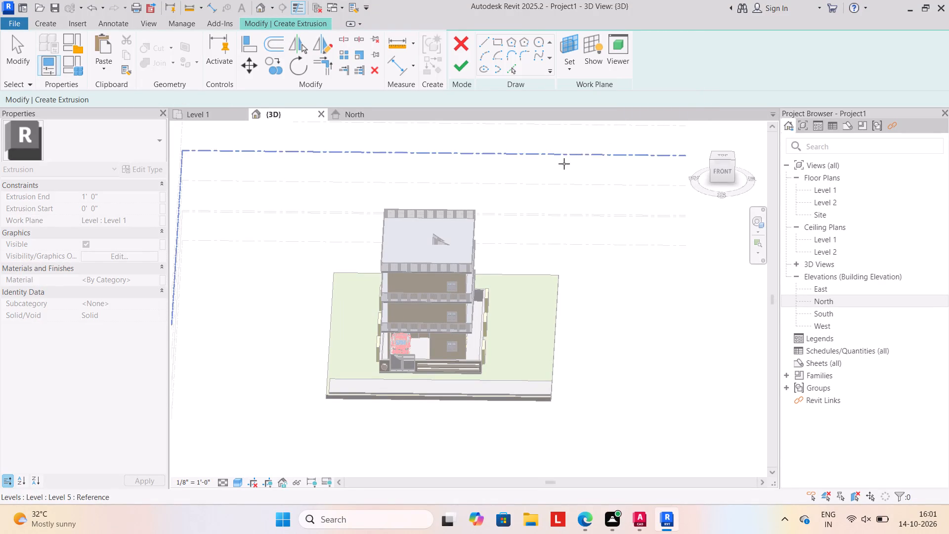
pyautogui.click(572, 69)
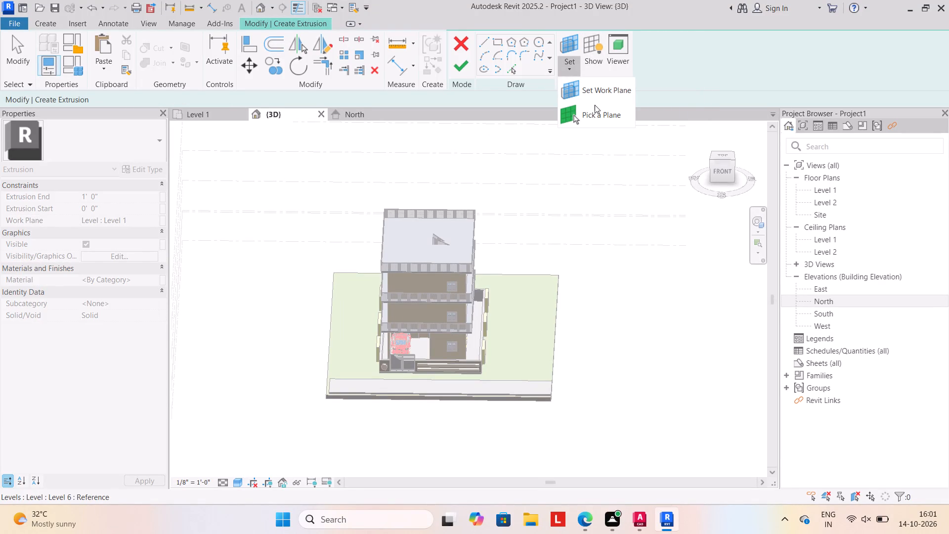
pyautogui.click(596, 112)
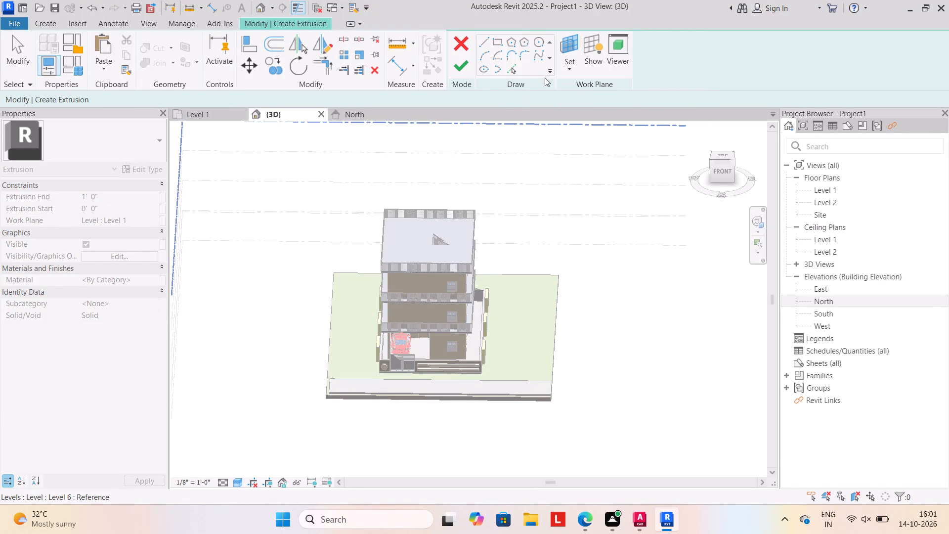
pyautogui.click(554, 328)
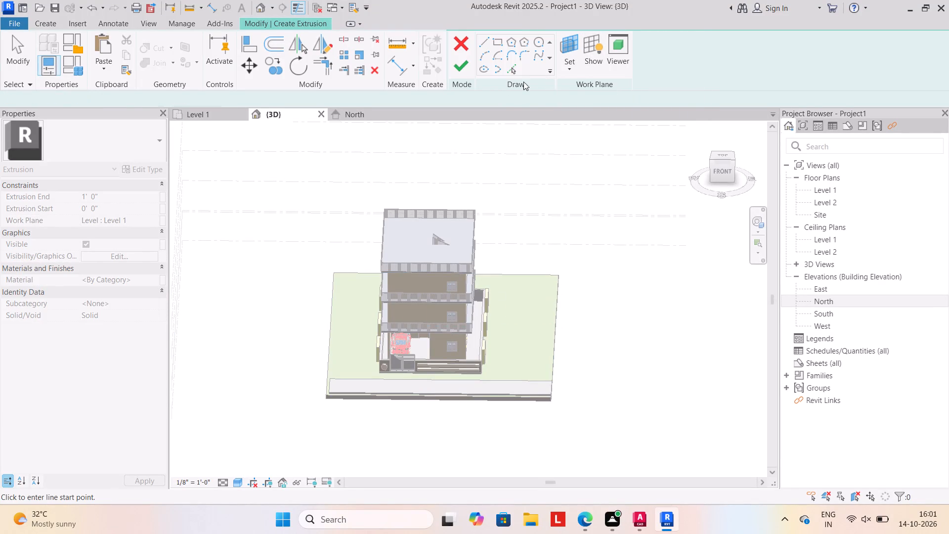
pyautogui.click(573, 41)
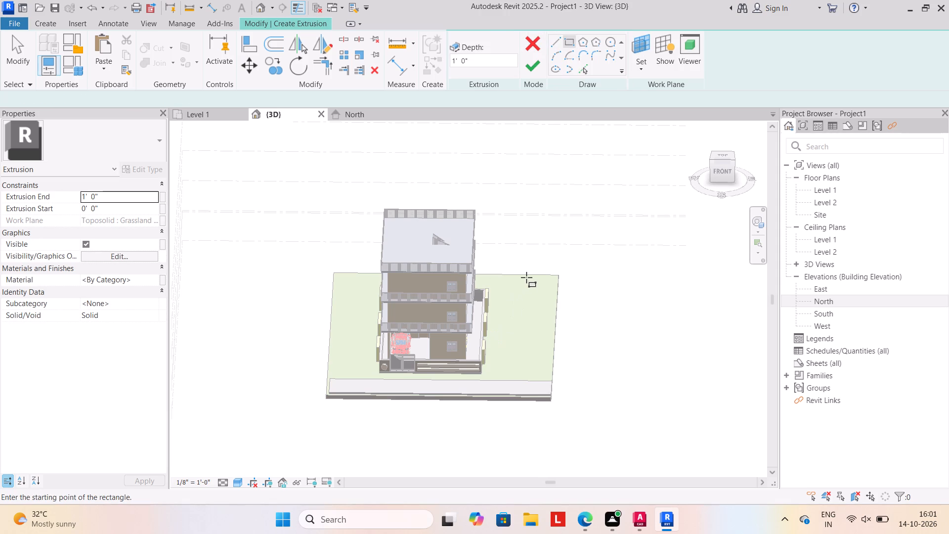
pyautogui.moveTo(526, 277); pyautogui.dragTo(528, 289)
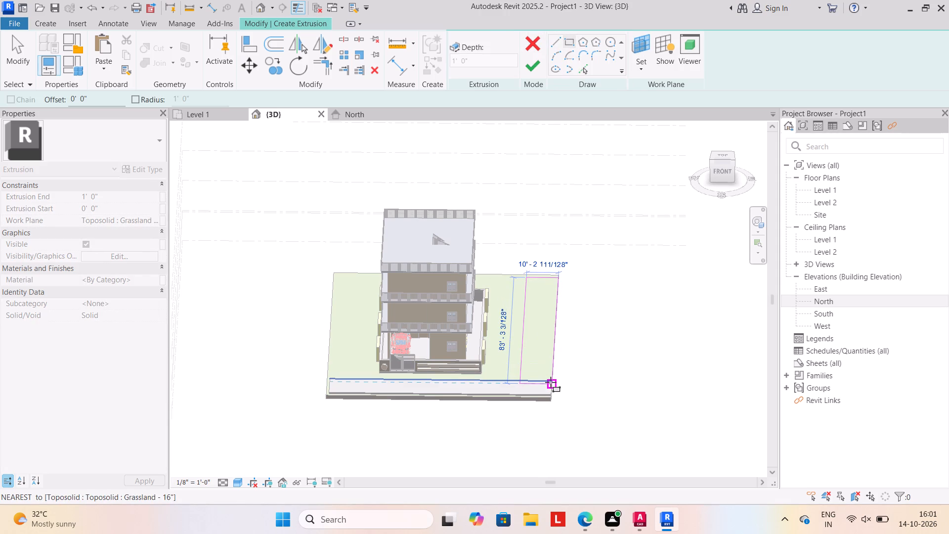
pyautogui.click(551, 382)
pyautogui.click(532, 68)
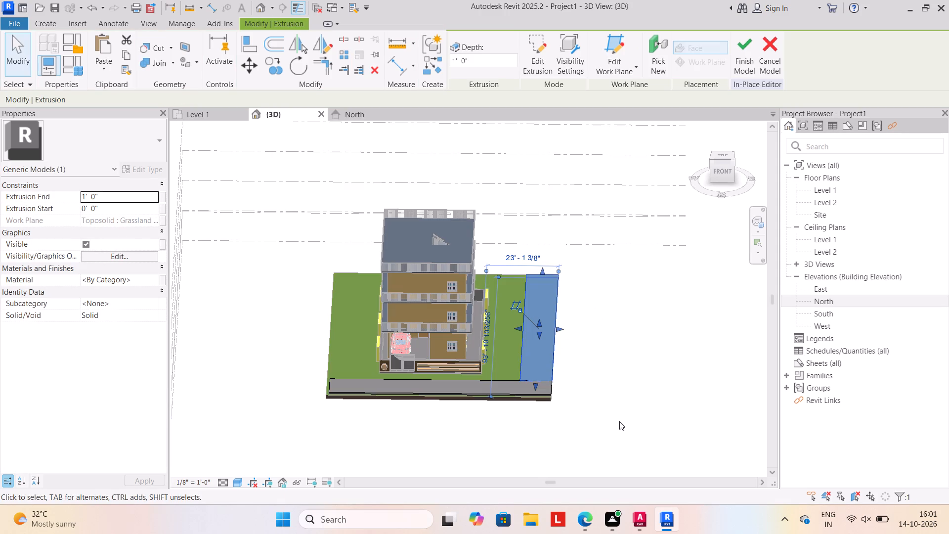
# Set the side slab's extrusion end to 6".
pyautogui.click(124, 198)
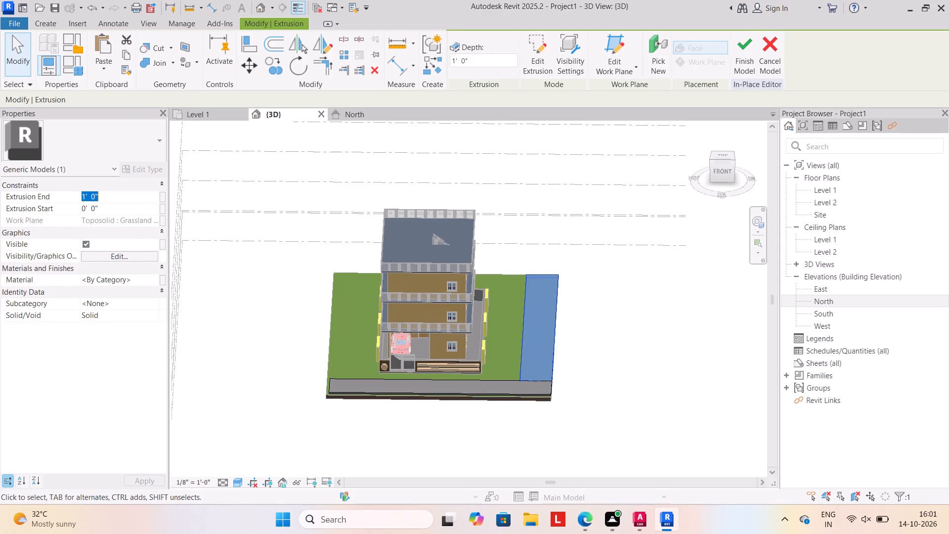
pyautogui.press('6')
pyautogui.hotkey('shift', '"')
pyautogui.press('Return')
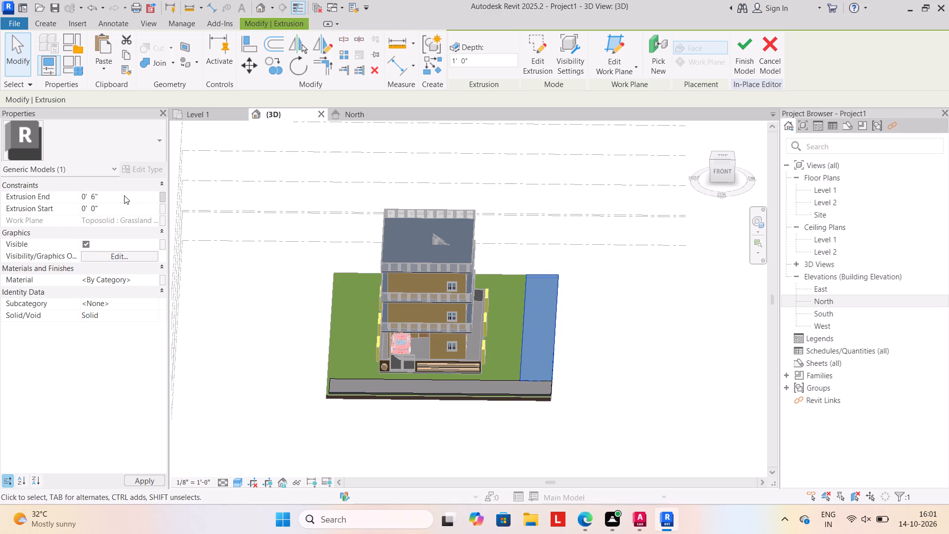
pyautogui.click(222, 323)
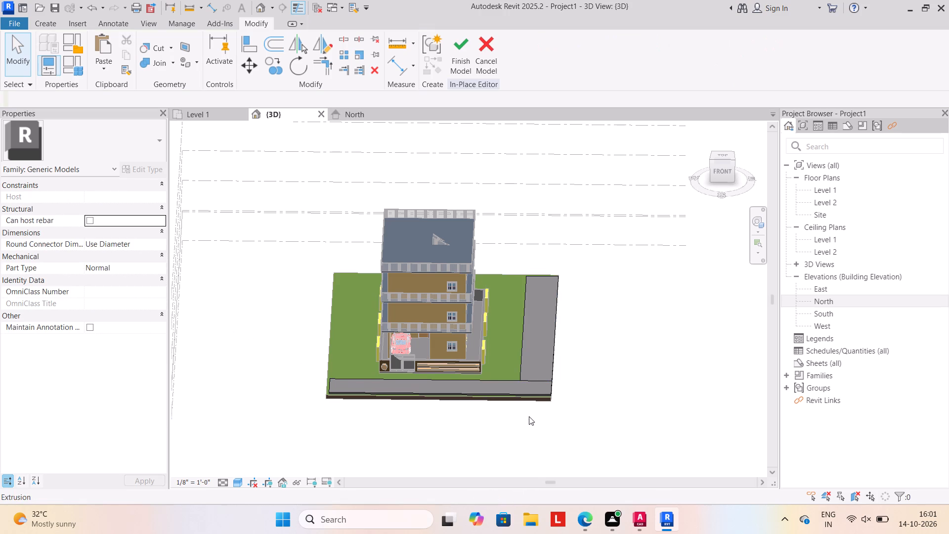
# Finish the in-place model edit of the front and side slabs.
pyautogui.scroll(2, 533, 373)
pyautogui.keyDown('shift'); pyautogui.moveTo(523, 445); pyautogui.dragTo(449, 416, button='middle'); pyautogui.keyUp('shift')
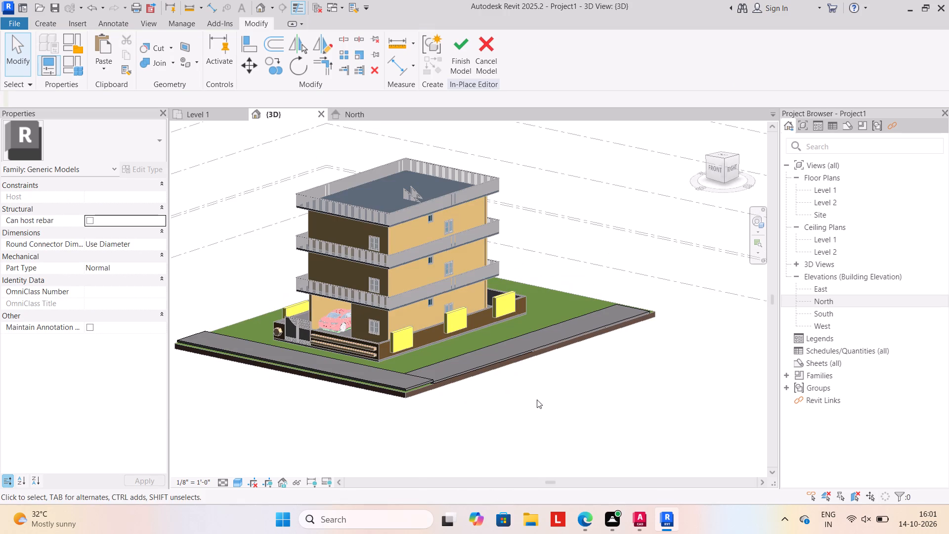
pyautogui.keyDown('shift'); pyautogui.moveTo(550, 380); pyautogui.dragTo(539, 445, button='middle'); pyautogui.keyUp('shift')
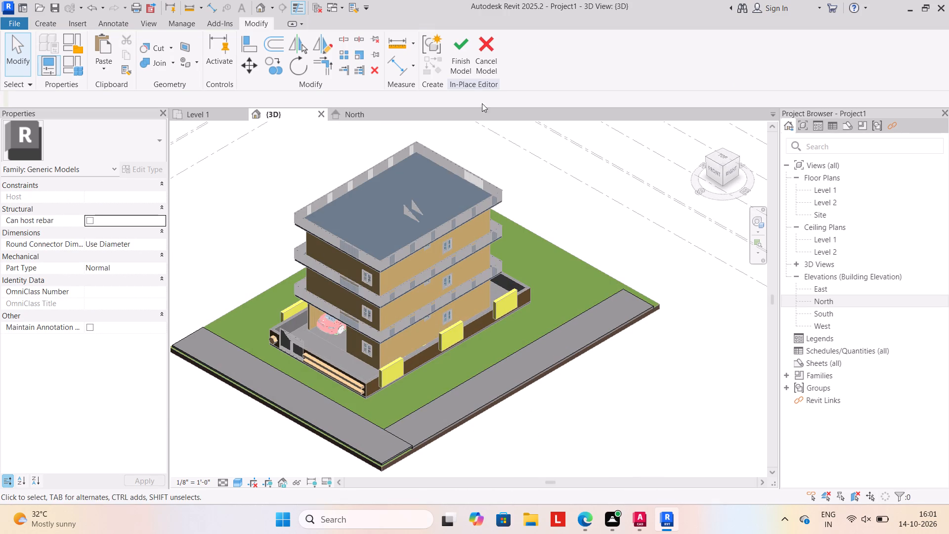
pyautogui.click(456, 54)
# Load the Bamboo_plant_16776 family as a component from the tree and plant folder of the SHUBHAM CITY library.
pyautogui.keyDown('shift'); pyautogui.moveTo(315, 354); pyautogui.dragTo(353, 350, button='middle'); pyautogui.keyUp('shift')
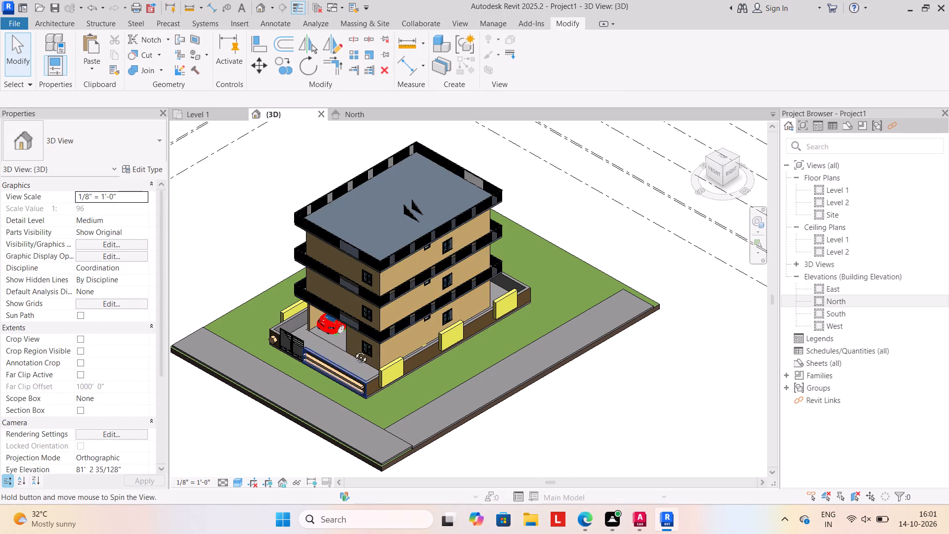
pyautogui.keyDown('shift'); pyautogui.moveTo(353, 350); pyautogui.dragTo(389, 343, button='middle'); pyautogui.keyUp('shift')
pyautogui.keyDown('shift'); pyautogui.moveTo(388, 386); pyautogui.dragTo(403, 340, button='middle'); pyautogui.keyUp('shift')
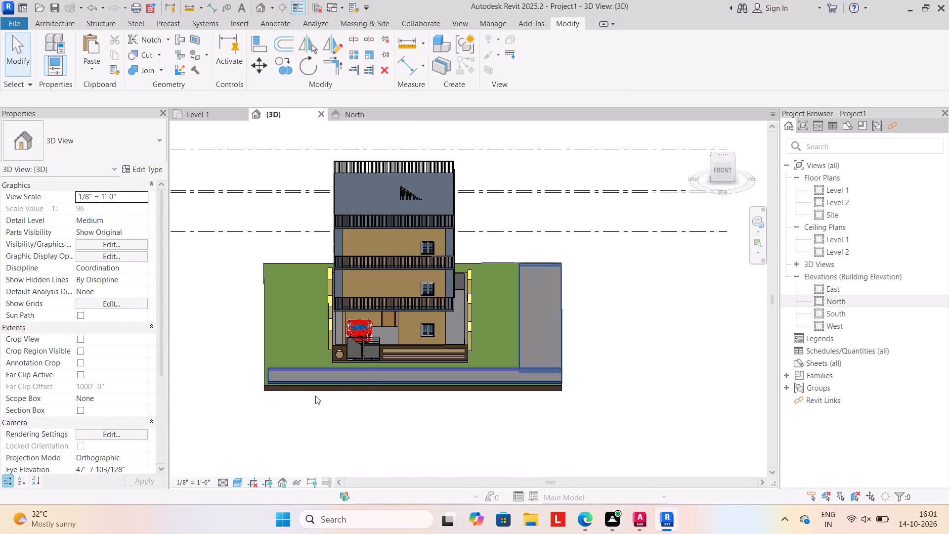
pyautogui.scroll(2, 287, 376)
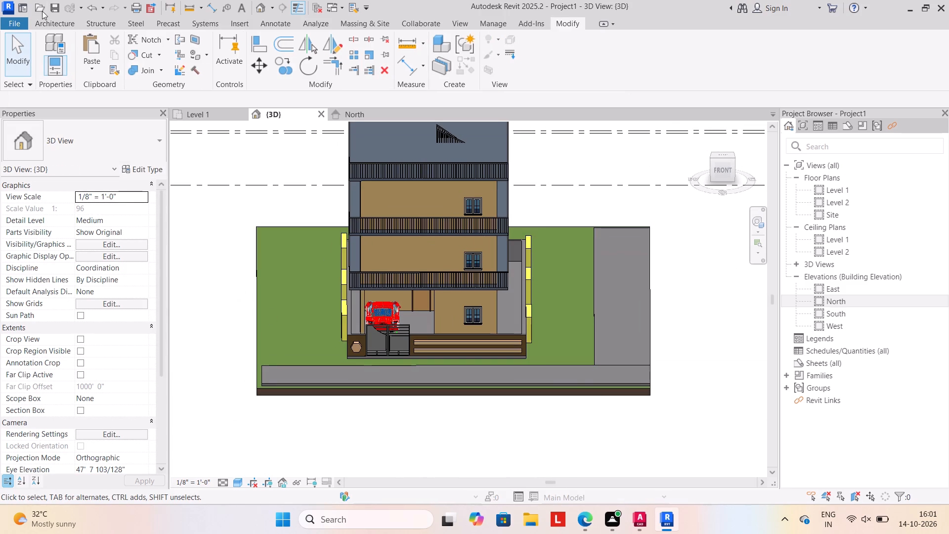
pyautogui.click(49, 19)
pyautogui.click(146, 67)
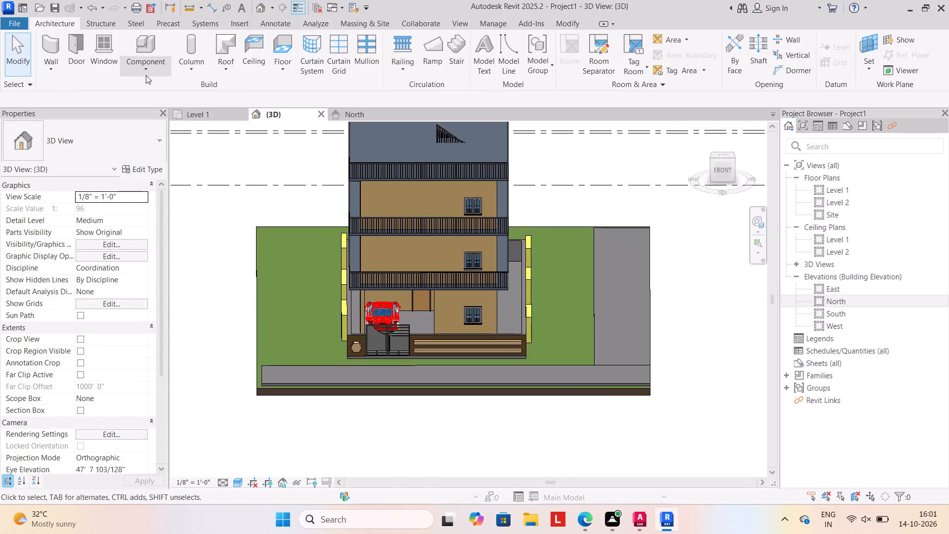
pyautogui.click(173, 95)
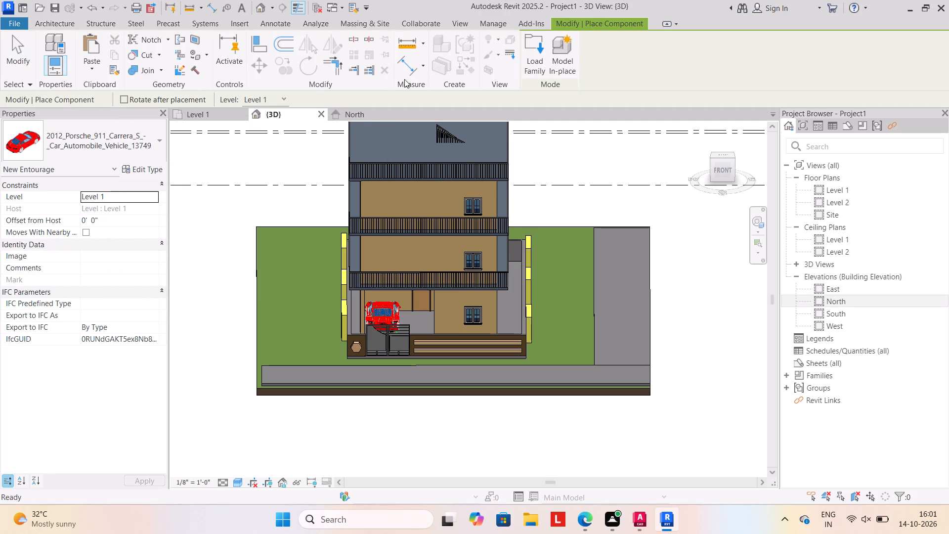
pyautogui.click(533, 63)
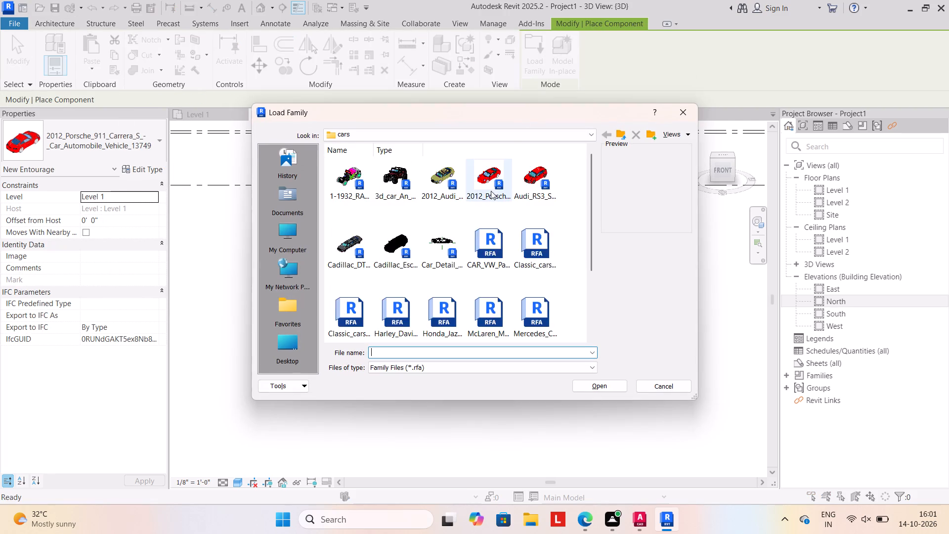
pyautogui.scroll(-4, 477, 227)
pyautogui.click(620, 129)
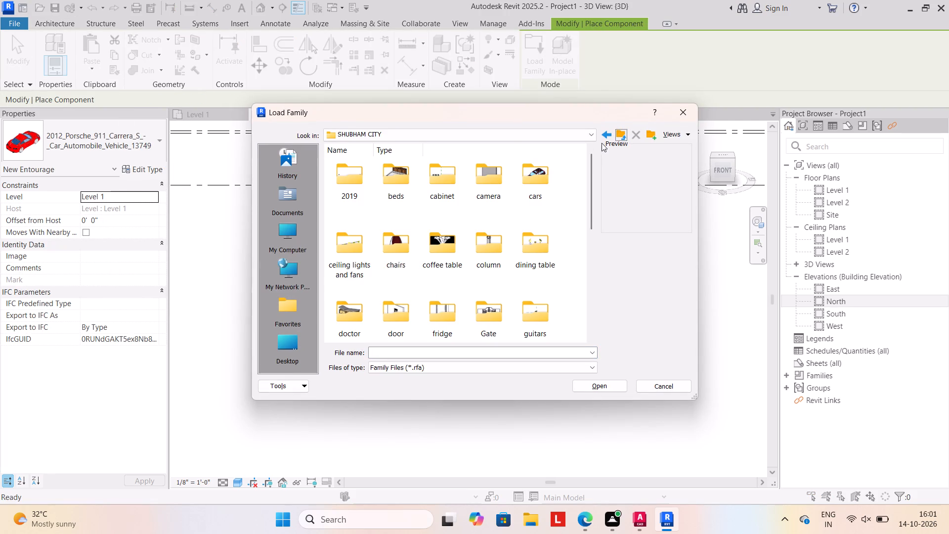
pyautogui.scroll(-3, 549, 314)
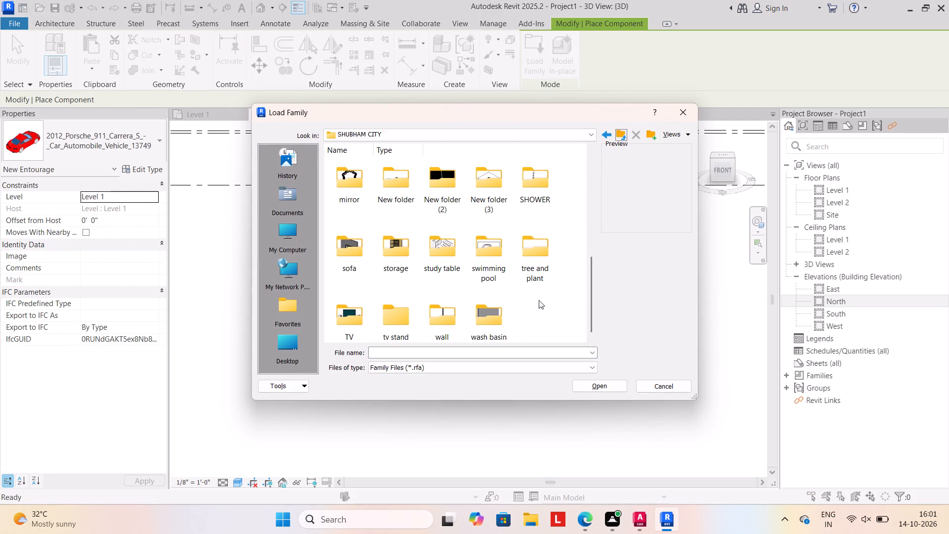
pyautogui.doubleClick(529, 253)
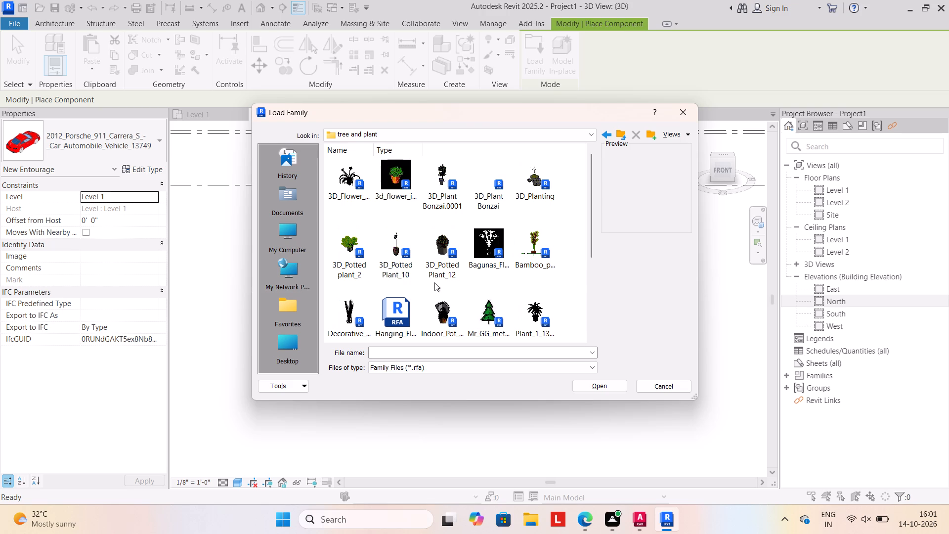
pyautogui.click(531, 243)
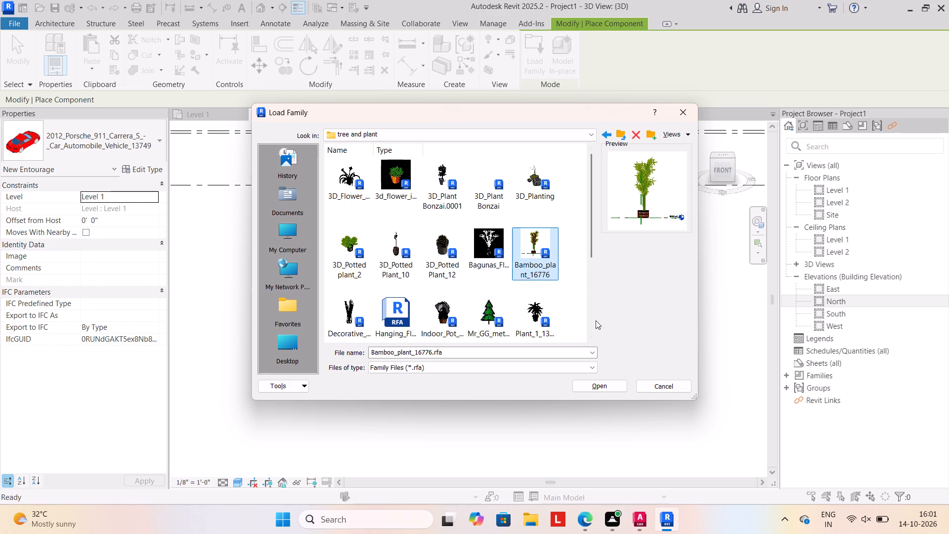
pyautogui.click(604, 383)
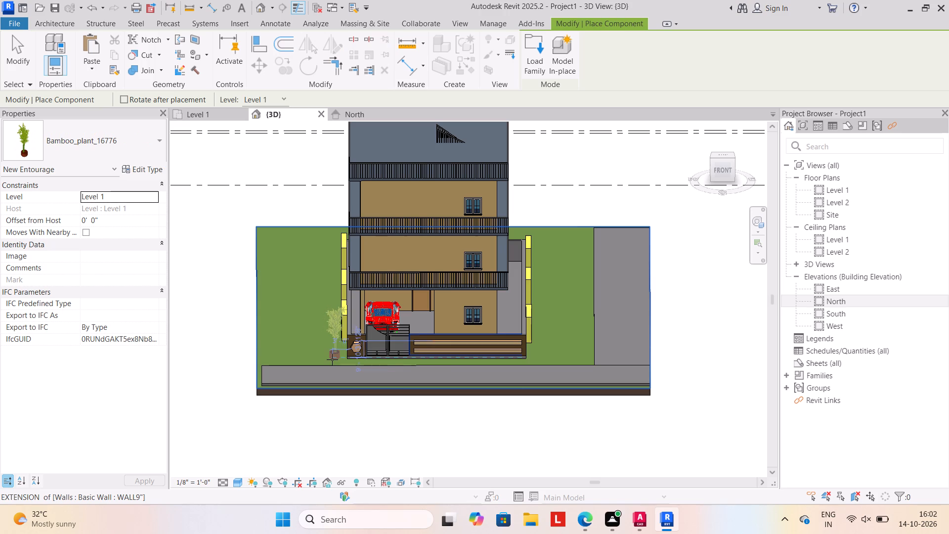
# Place two bamboo plants on the grass, one beside each front corner of the compound wall.
pyautogui.click(332, 360)
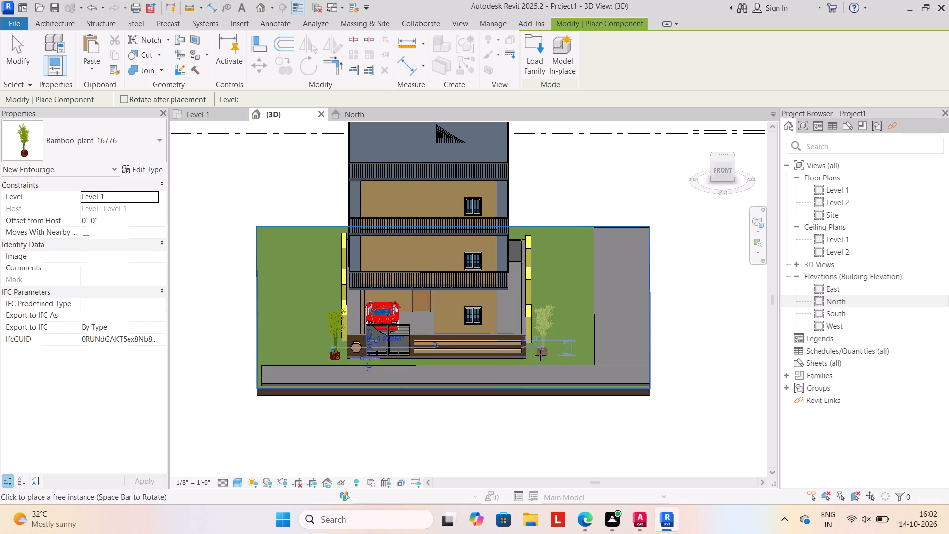
pyautogui.click(536, 356)
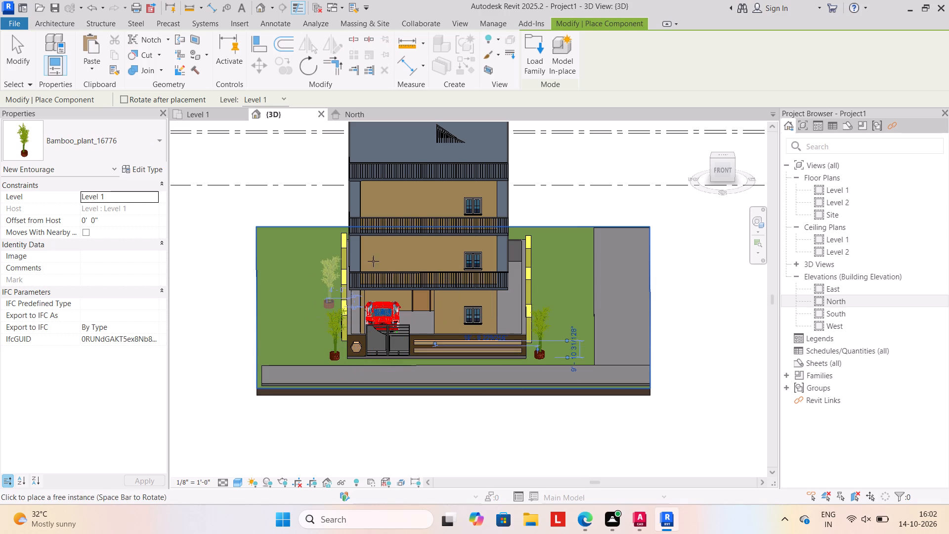
# Look through the SHUBHAM CITY library for another family to load, and switch to the C: drive.
pyautogui.click(532, 55)
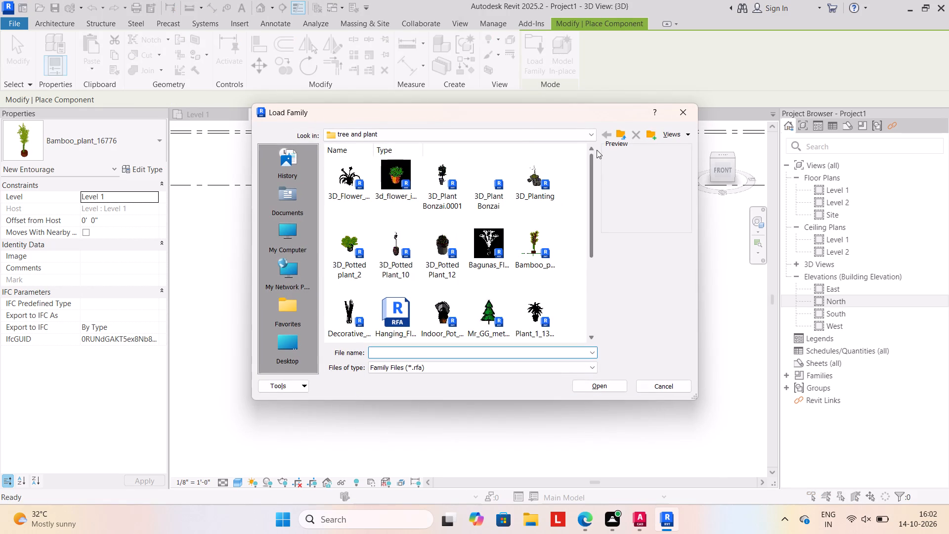
pyautogui.click(616, 134)
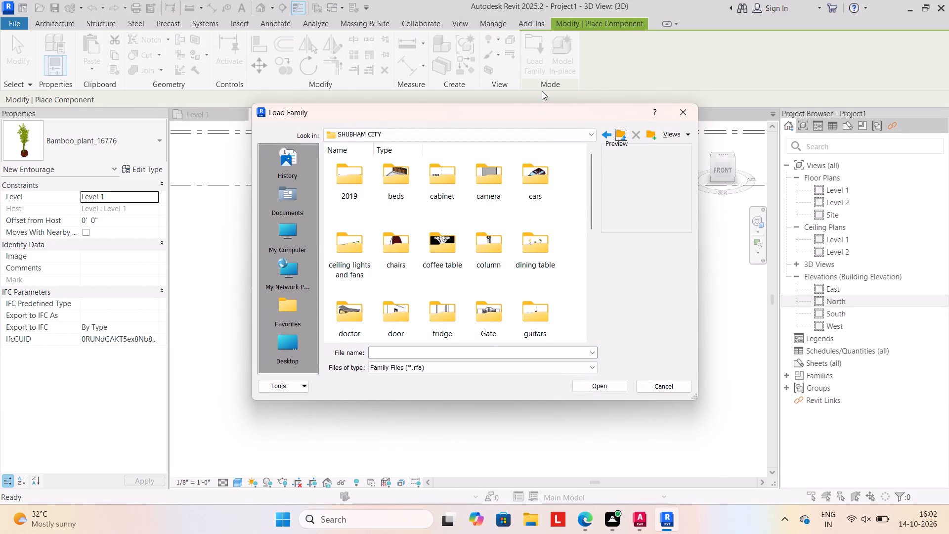
pyautogui.scroll(-2, 351, 276)
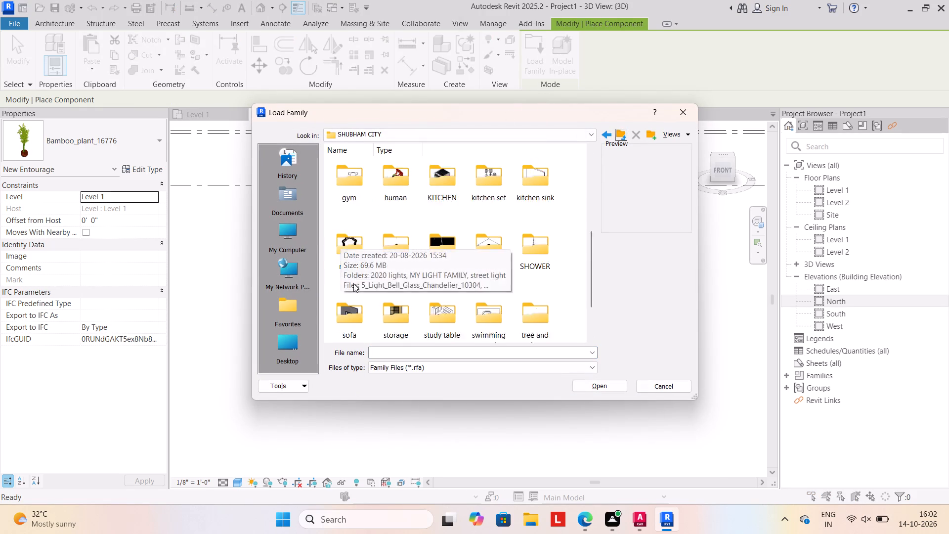
pyautogui.scroll(-3, 353, 283)
pyautogui.scroll(5, 358, 288)
pyautogui.scroll(-5, 370, 269)
pyautogui.scroll(2, 366, 288)
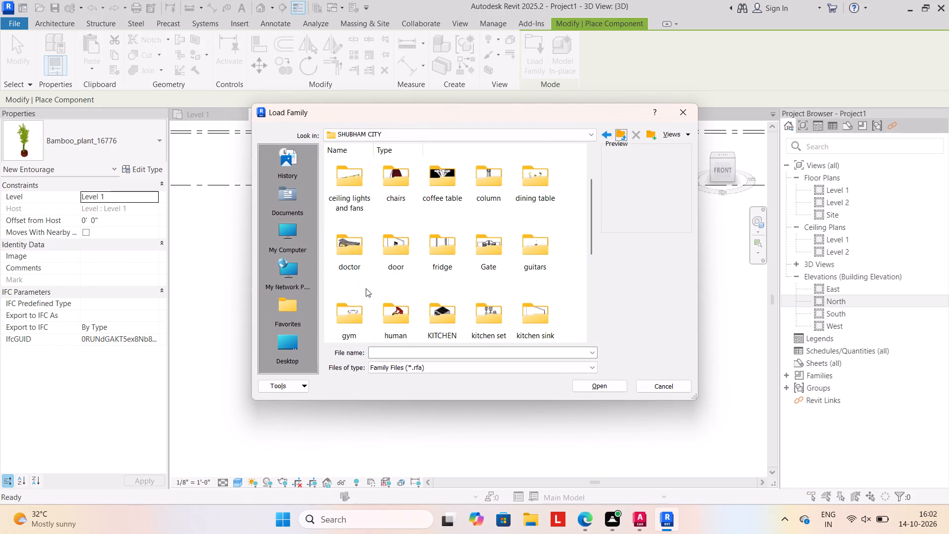
pyautogui.doubleClick(285, 342)
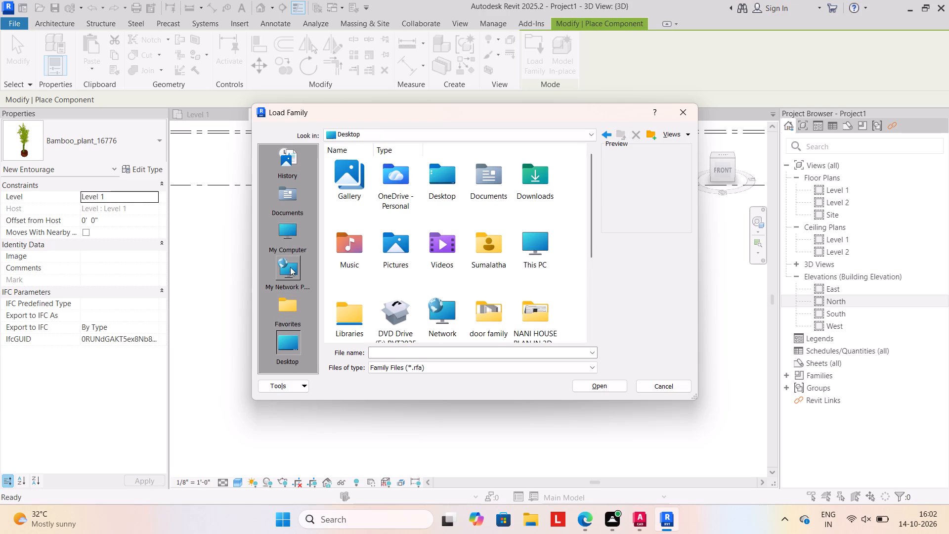
pyautogui.click(287, 237)
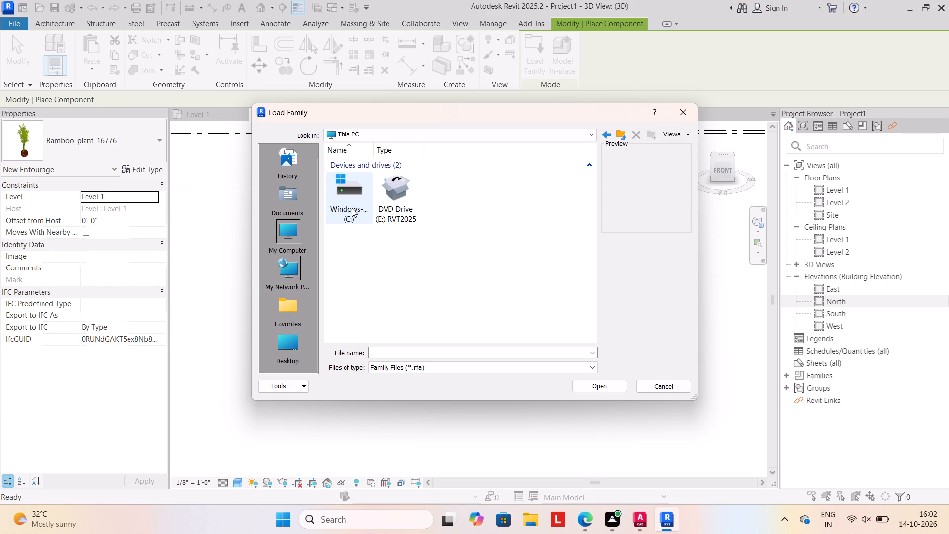
pyautogui.doubleClick(352, 208)
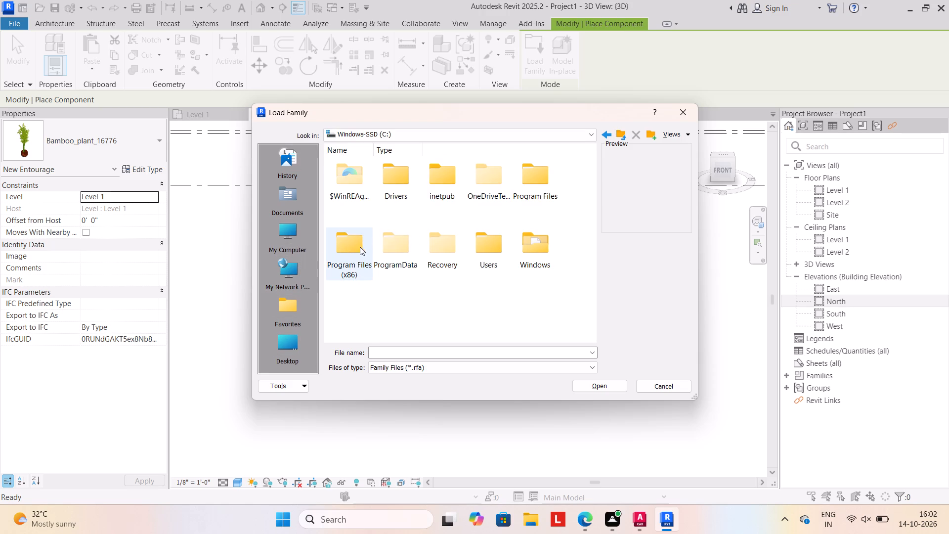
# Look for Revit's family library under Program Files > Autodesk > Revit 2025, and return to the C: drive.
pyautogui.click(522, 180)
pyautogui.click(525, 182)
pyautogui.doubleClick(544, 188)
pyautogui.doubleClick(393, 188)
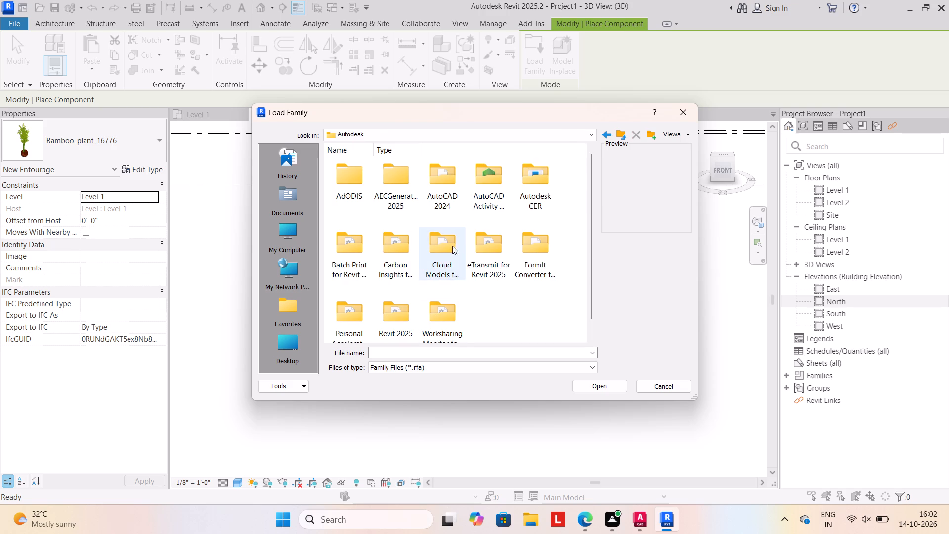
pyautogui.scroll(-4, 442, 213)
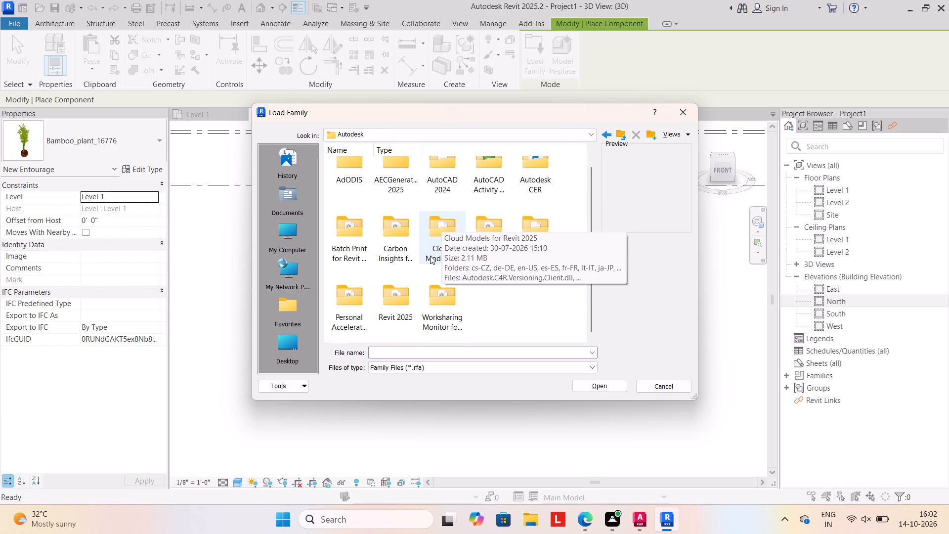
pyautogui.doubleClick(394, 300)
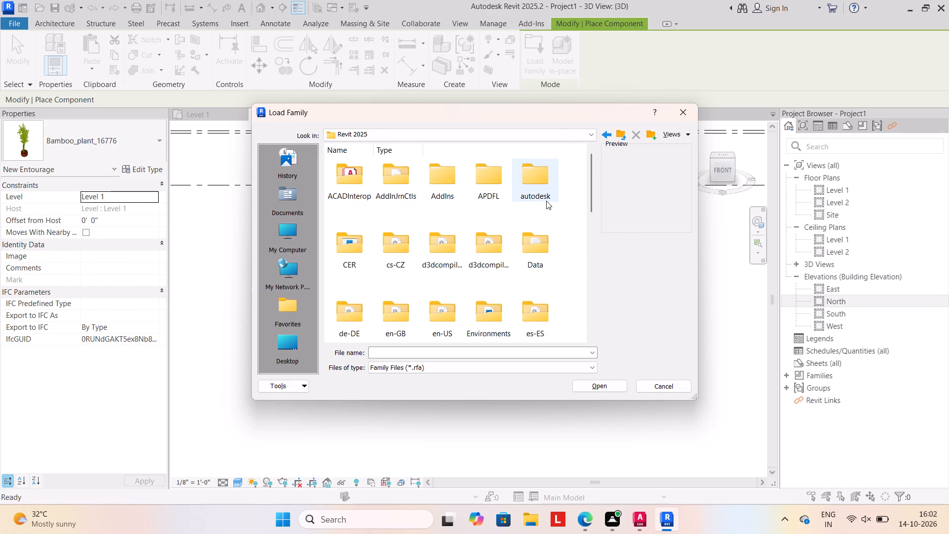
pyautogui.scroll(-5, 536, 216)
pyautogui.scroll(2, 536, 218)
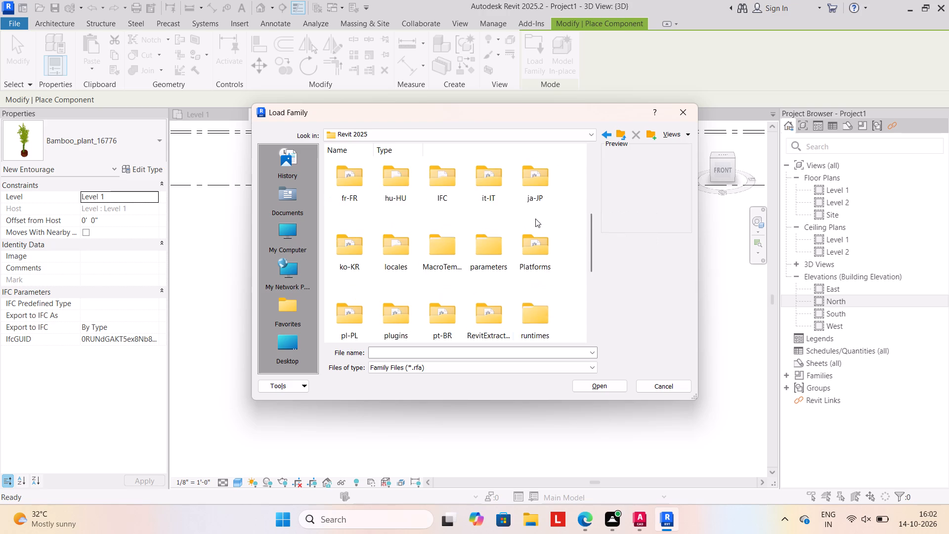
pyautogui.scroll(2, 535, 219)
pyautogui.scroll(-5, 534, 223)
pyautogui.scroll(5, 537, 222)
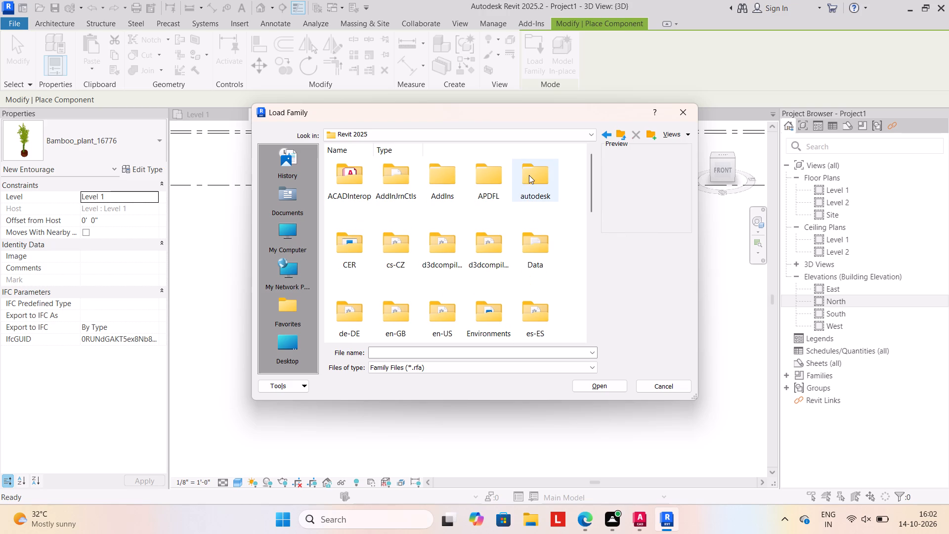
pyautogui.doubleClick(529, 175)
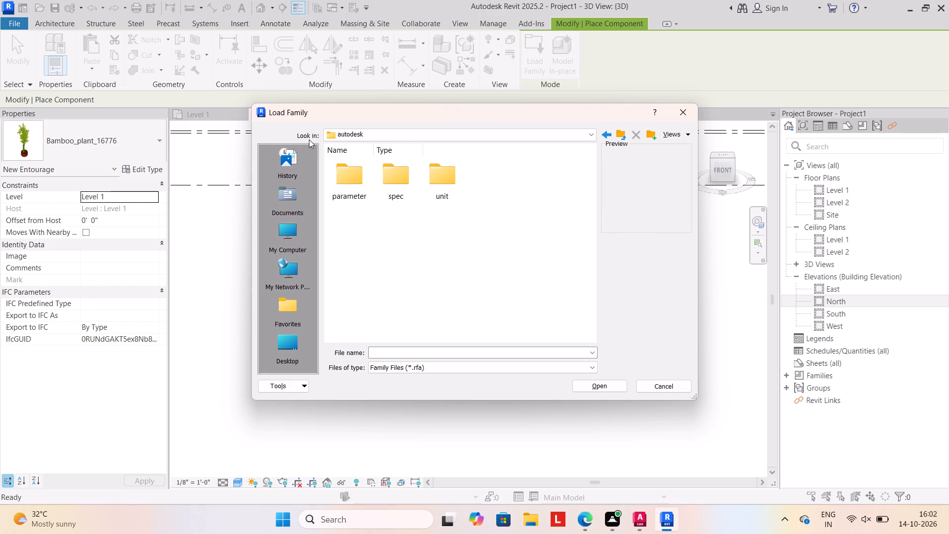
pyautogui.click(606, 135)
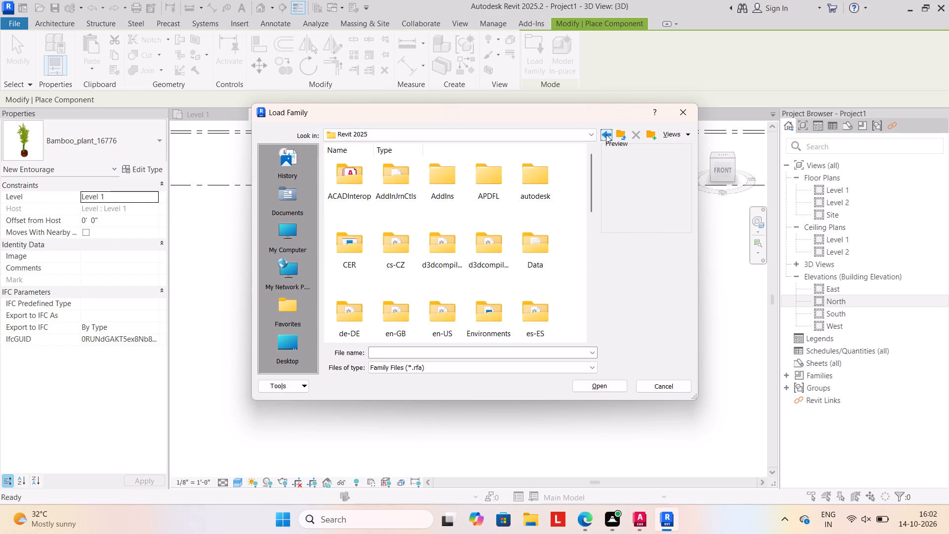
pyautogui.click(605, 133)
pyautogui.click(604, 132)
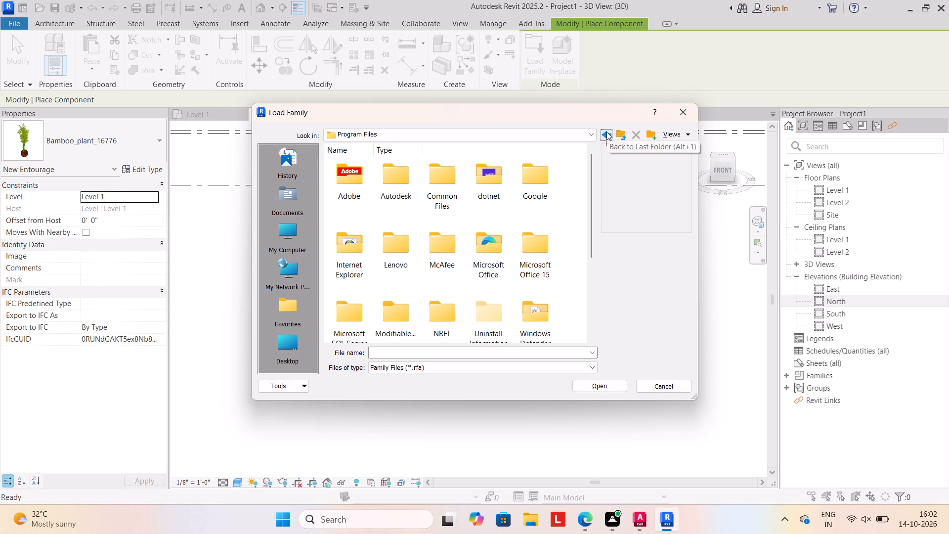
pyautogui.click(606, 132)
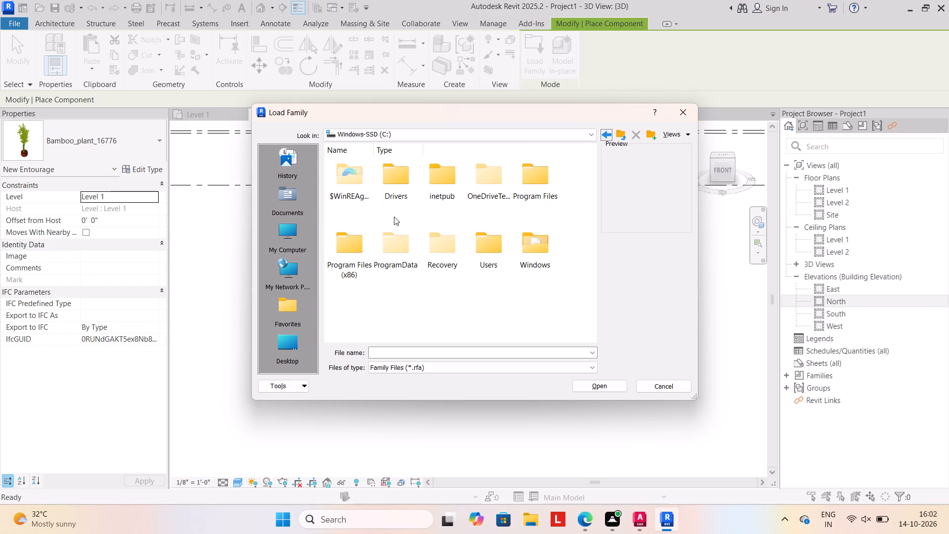
# Browse to the US family library in ProgramData > Autodesk > RVT 2025 > Libraries > English-Imperial.
pyautogui.doubleClick(397, 249)
pyautogui.doubleClick(394, 181)
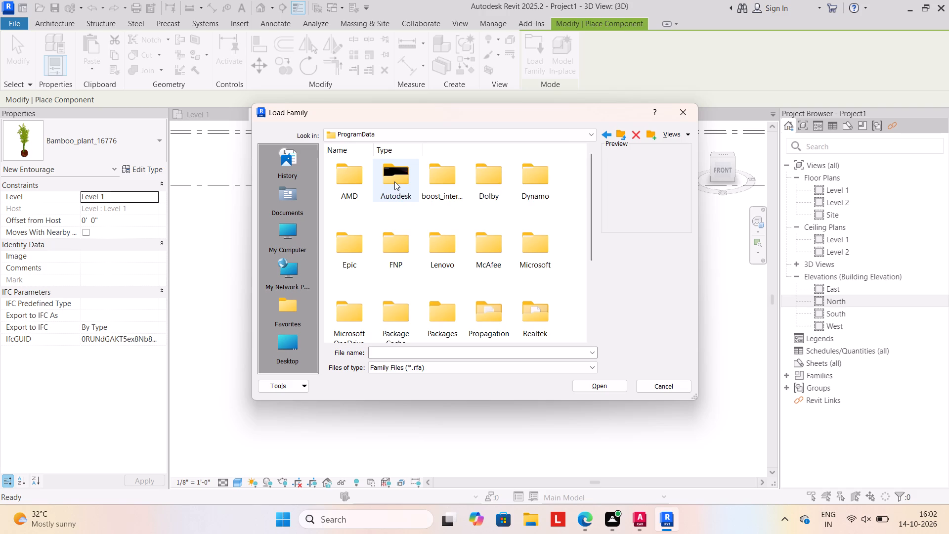
pyautogui.scroll(-4, 468, 239)
pyautogui.doubleClick(486, 253)
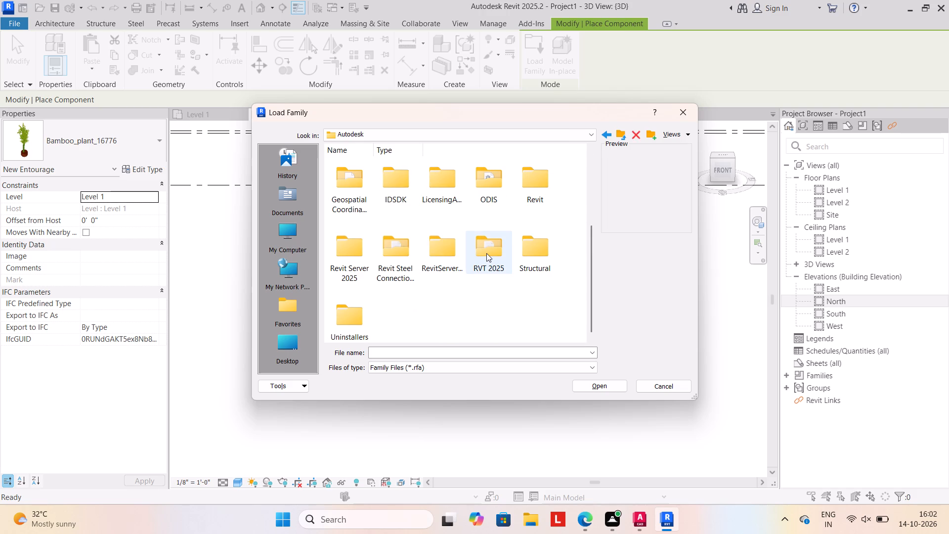
pyautogui.doubleClick(526, 189)
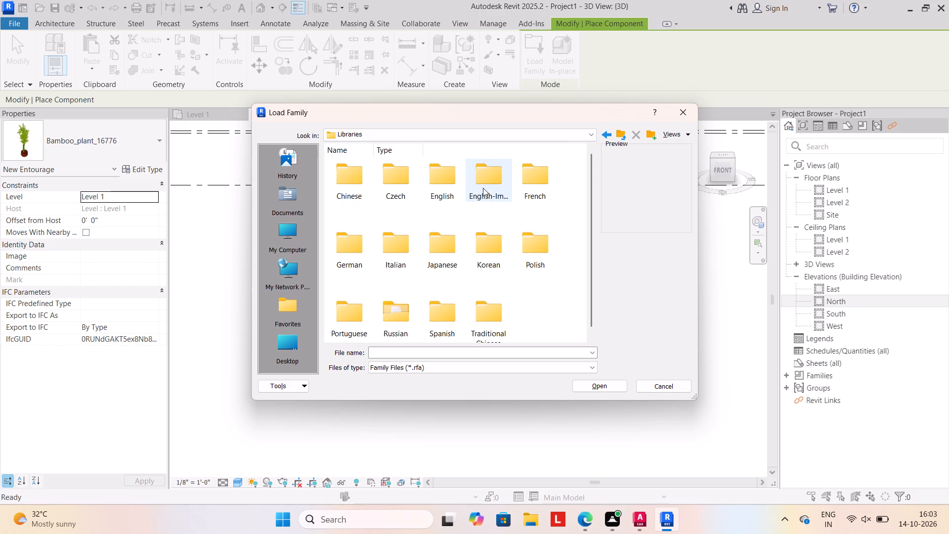
pyautogui.doubleClick(483, 188)
pyautogui.doubleClick(360, 183)
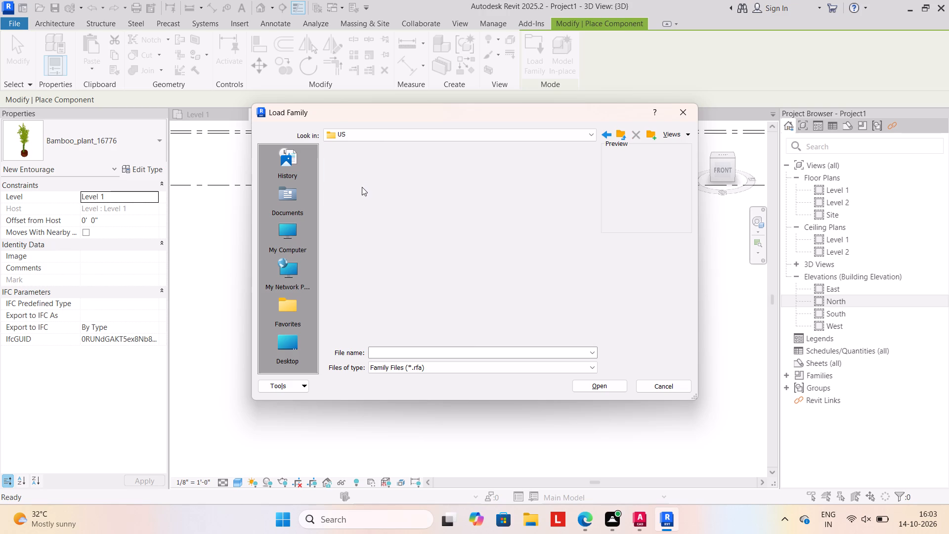
# Look through the category folders of the US library for a suitable site component.
pyautogui.scroll(-5, 497, 262)
pyautogui.scroll(4, 488, 275)
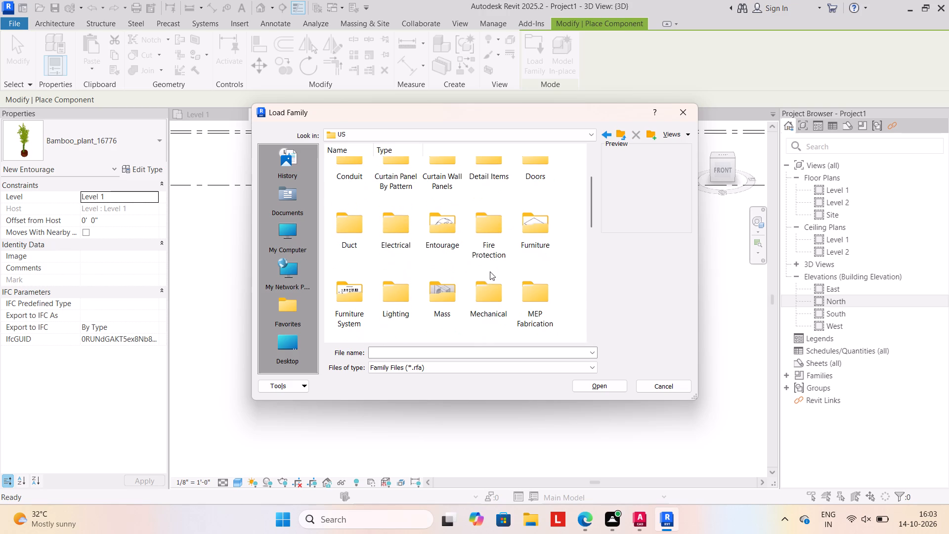
pyautogui.scroll(-4, 487, 260)
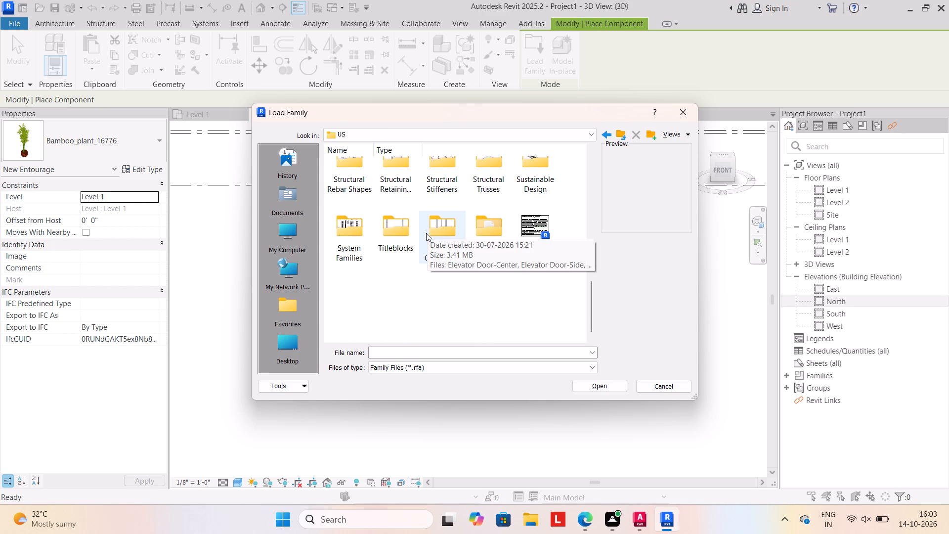
pyautogui.scroll(12, 442, 242)
pyautogui.scroll(-3, 479, 262)
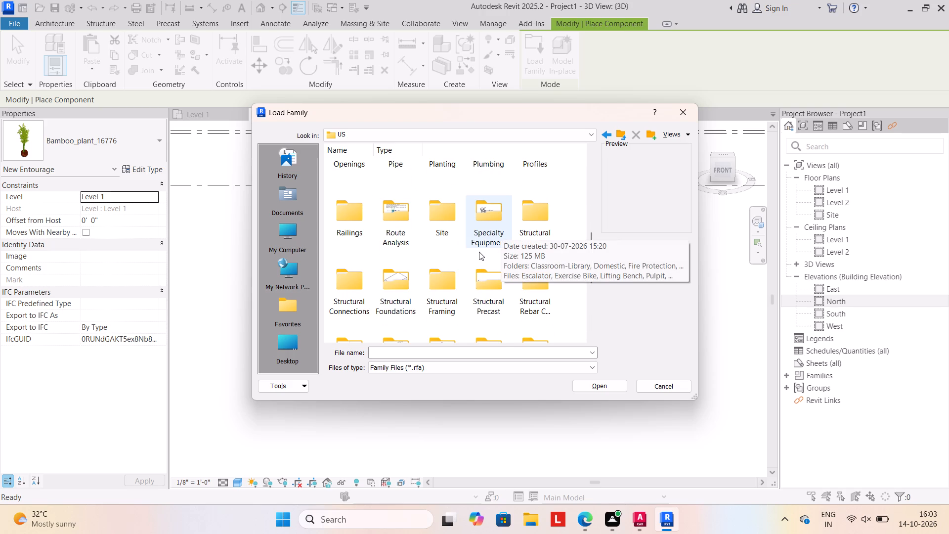
pyautogui.scroll(-5, 483, 214)
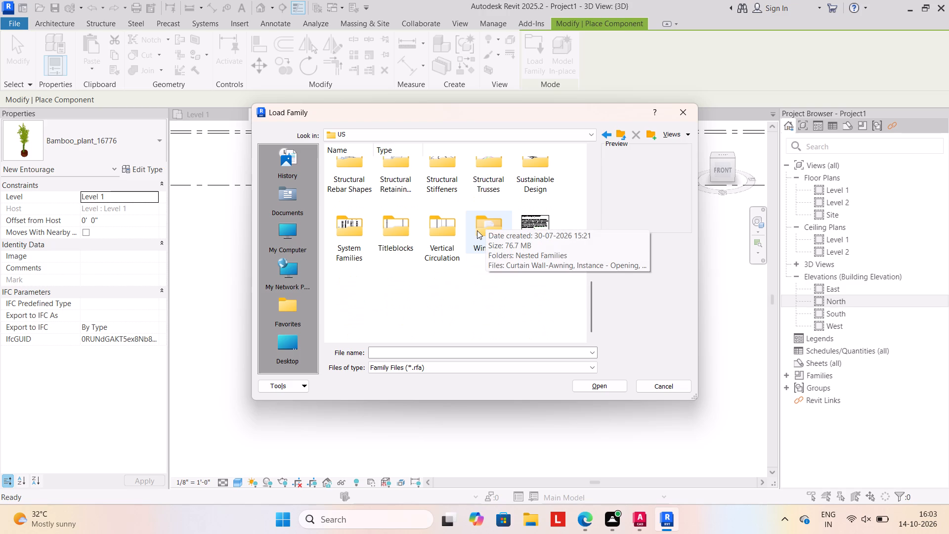
pyautogui.scroll(3, 479, 217)
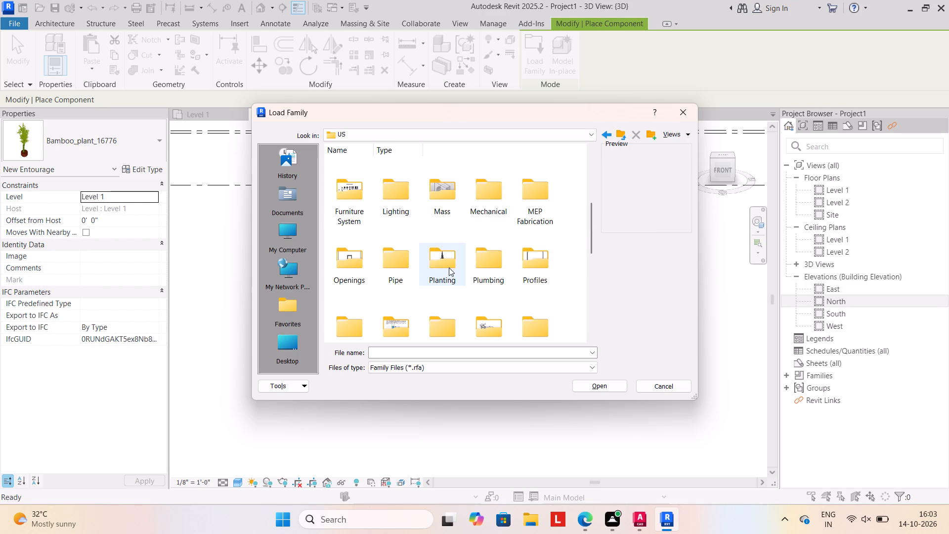
pyautogui.scroll(-3, 438, 279)
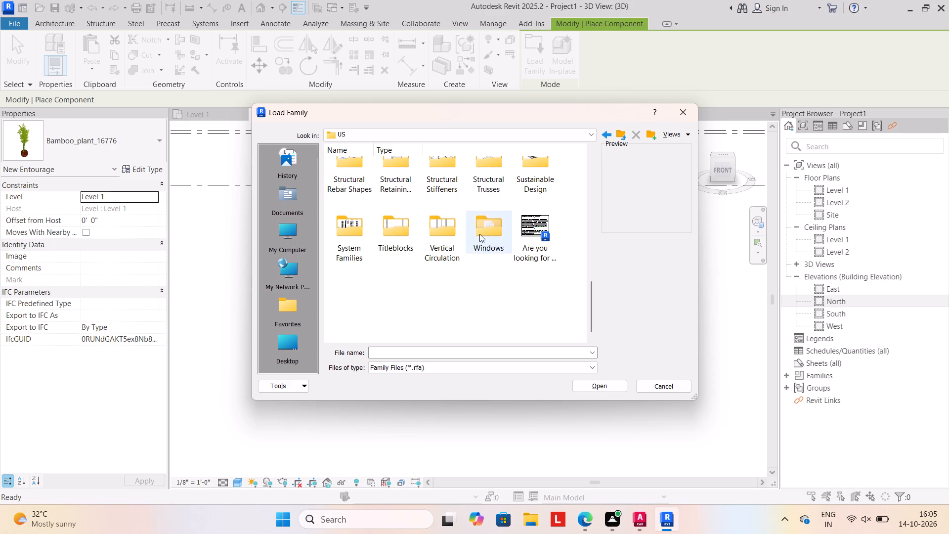
pyautogui.scroll(6, 483, 226)
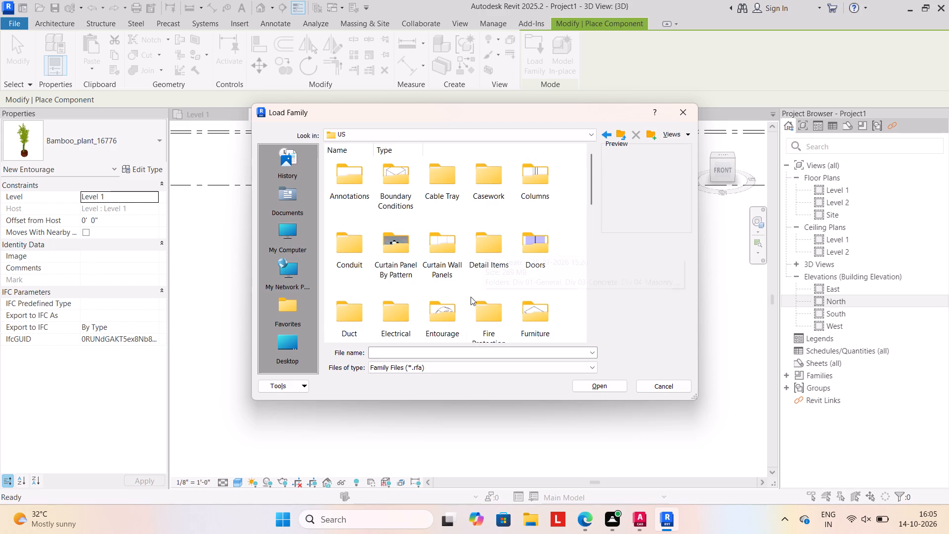
pyautogui.scroll(3, 471, 297)
pyautogui.scroll(-3, 472, 291)
# Load the Direction Arrows - Straight family from the library's Site > Parking folder.
pyautogui.doubleClick(445, 220)
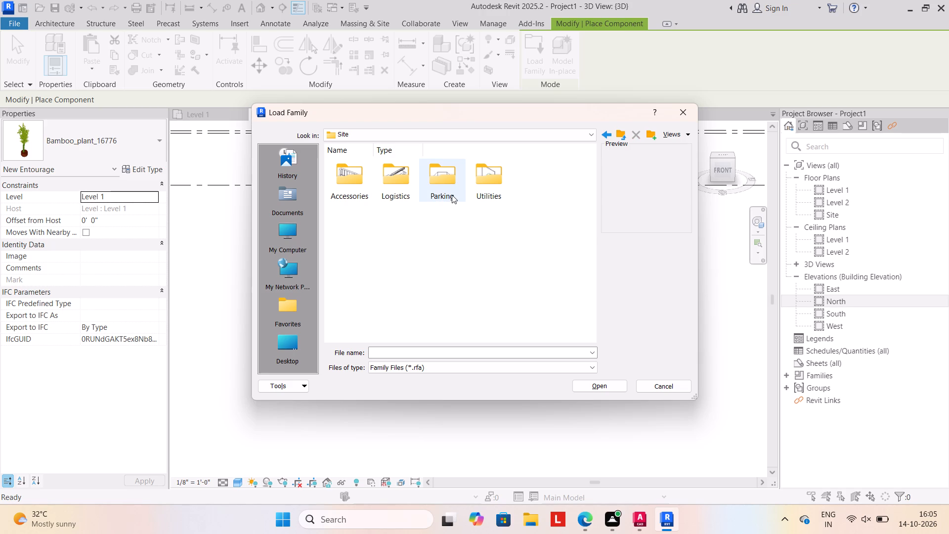
pyautogui.doubleClick(442, 168)
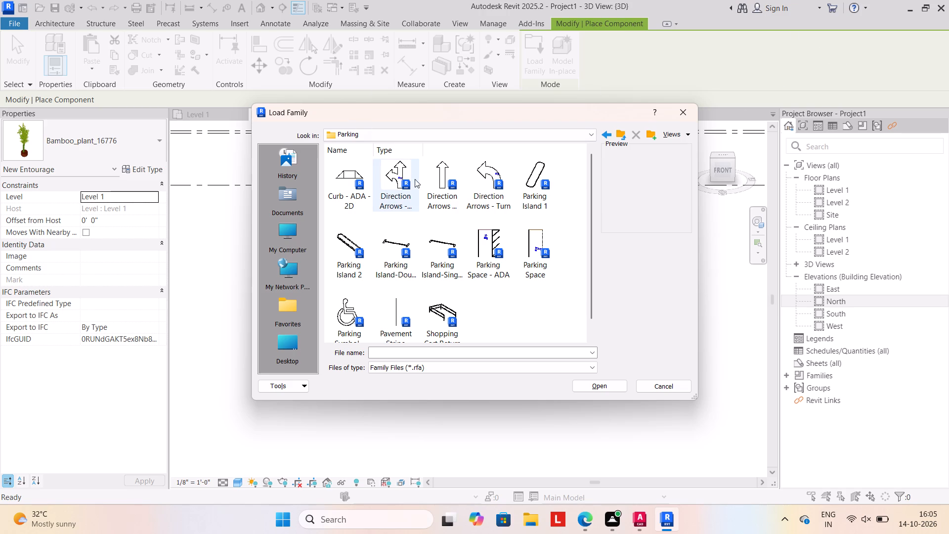
pyautogui.click(434, 182)
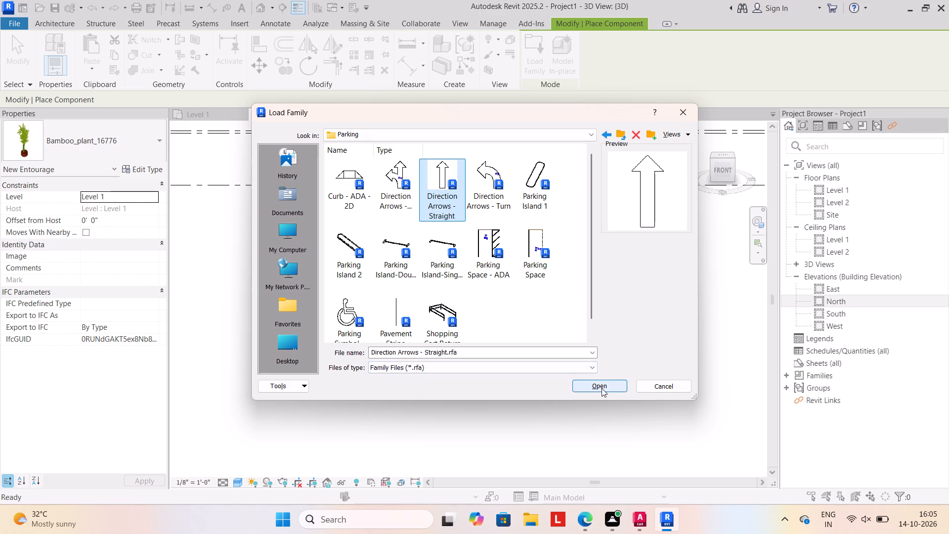
pyautogui.click(602, 388)
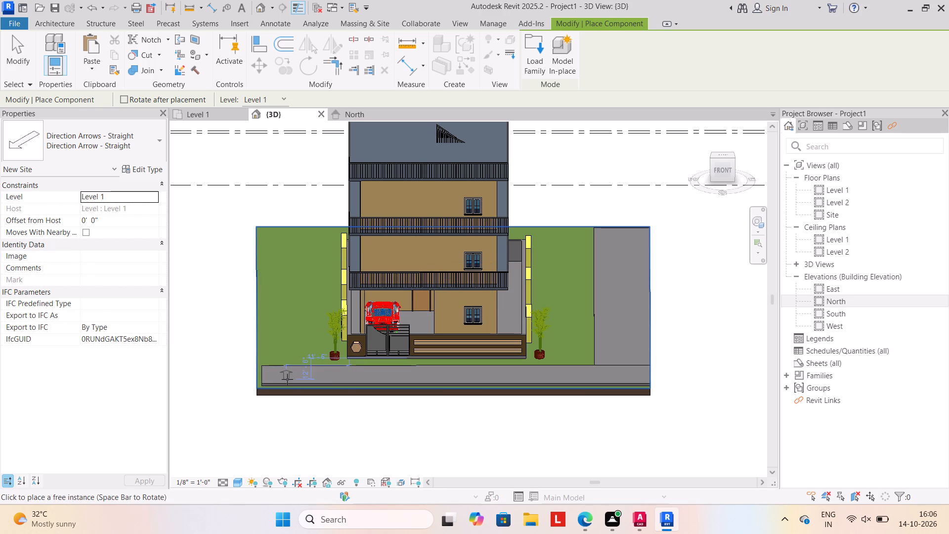
# Rotate the straight direction arrow parallel to the front road and place it on the grass beside the left bamboo plant.
pyautogui.press('space')
pyautogui.press('space')
pyautogui.press('space')
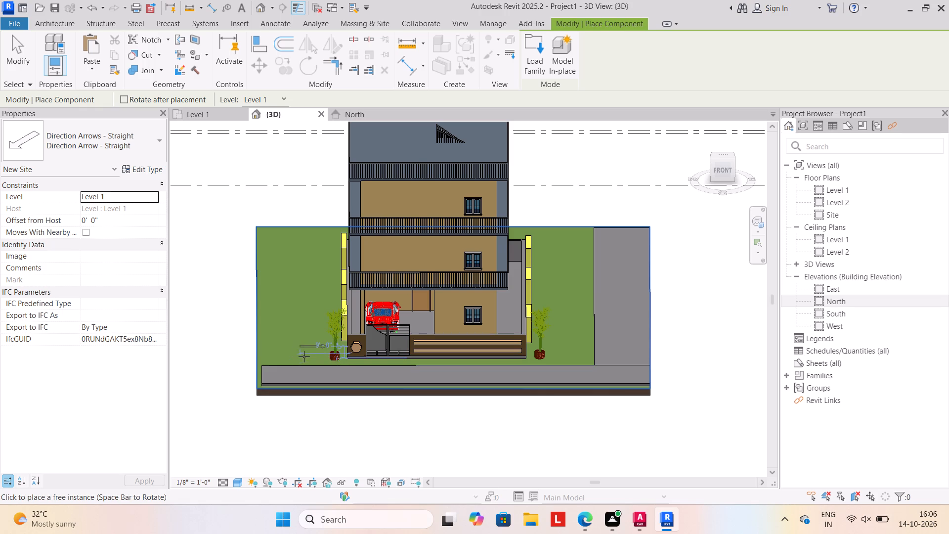
pyautogui.click(292, 343)
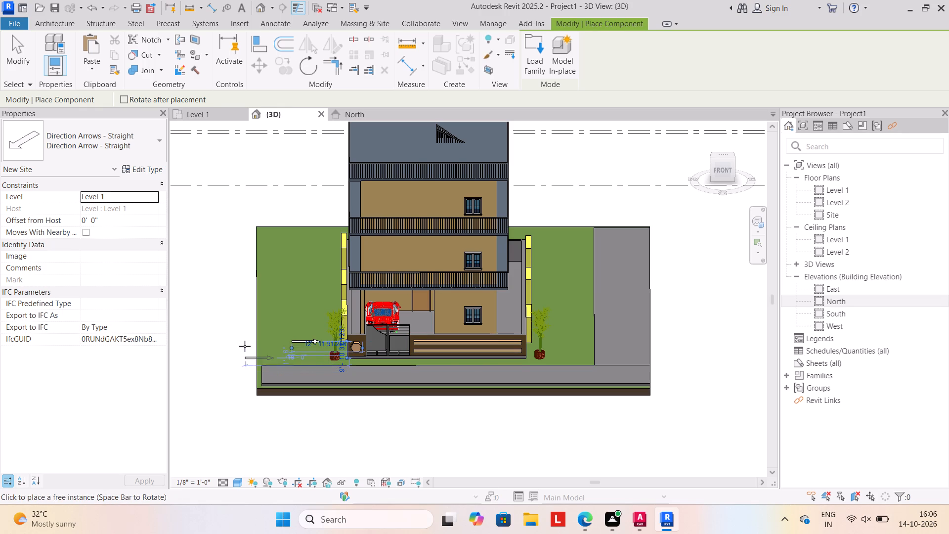
pyautogui.press('Escape')
pyautogui.press('Escape')
pyautogui.press('Escape')
pyautogui.press('Escape')
pyautogui.press('Escape')
# Copy the direction arrow from the grass straight forward onto the front road slab.
pyautogui.click(298, 337)
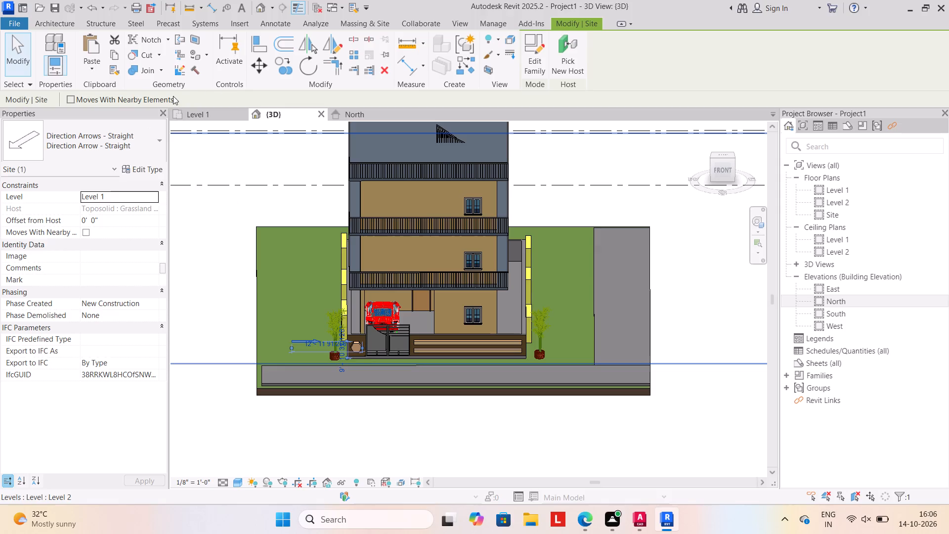
pyautogui.click(283, 63)
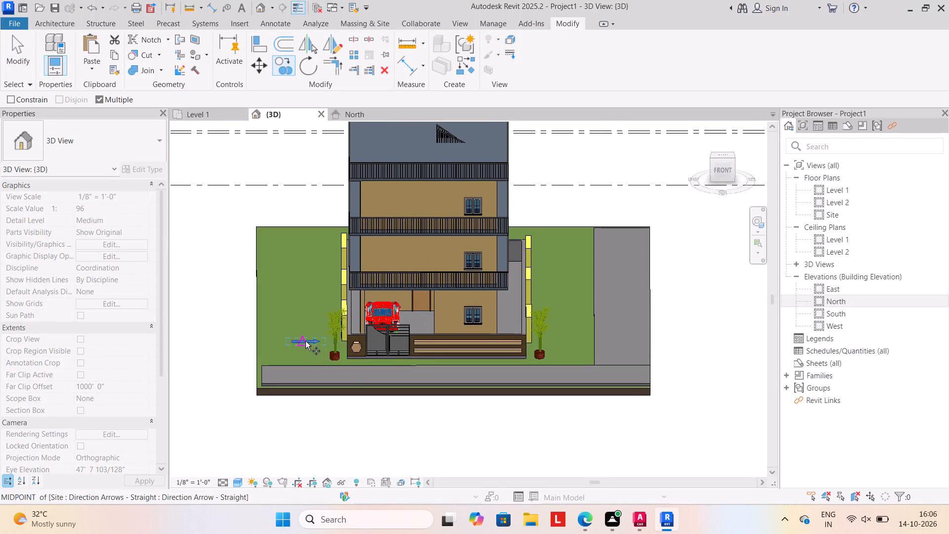
pyautogui.click(304, 341)
pyautogui.click(308, 373)
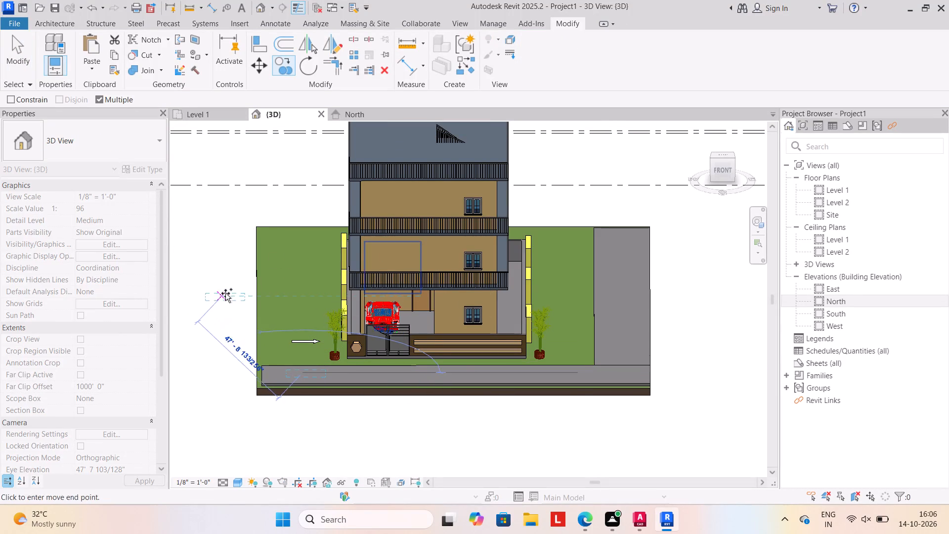
pyautogui.press('Escape')
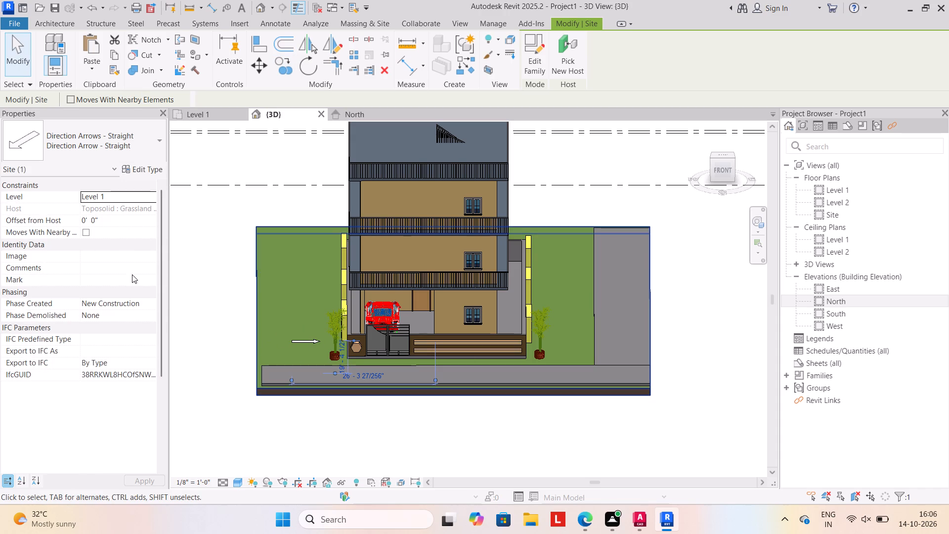
# Set the copied arrow's Offset from Host to 6'.
pyautogui.moveTo(119, 220); pyautogui.dragTo(124, 220)
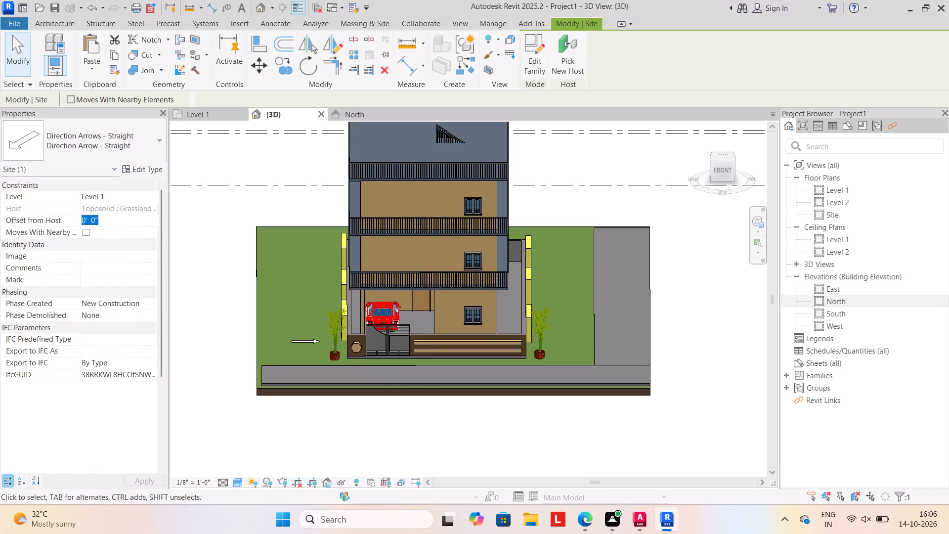
pyautogui.write("6'")
pyautogui.press('Return')
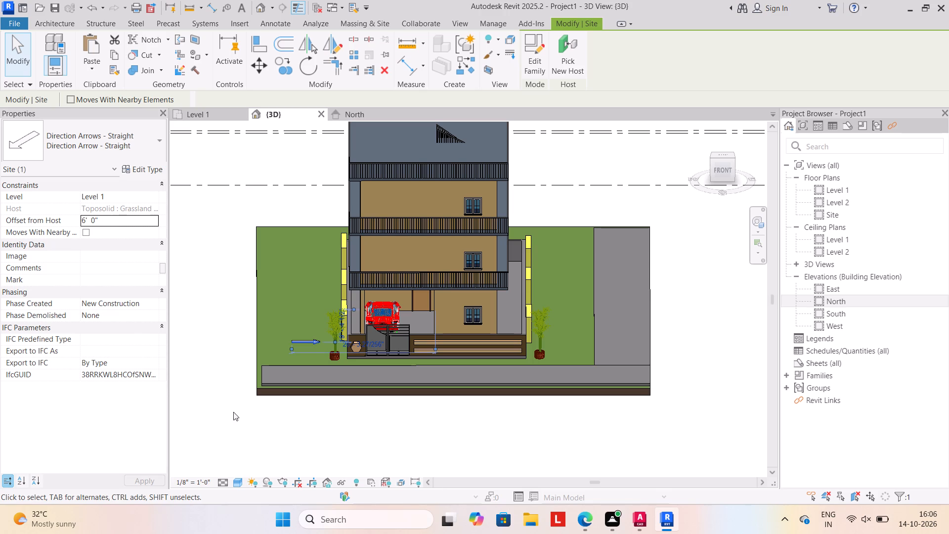
pyautogui.click(301, 343)
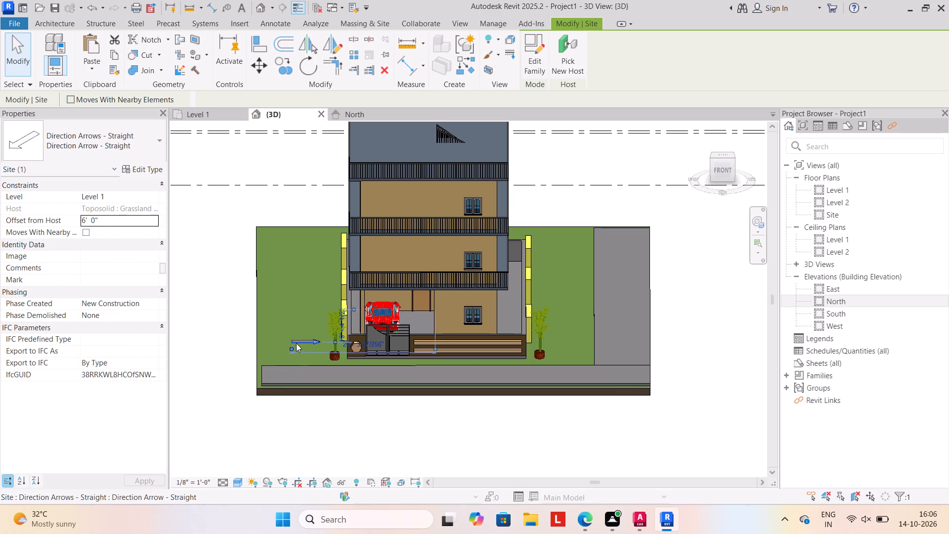
pyautogui.press('Escape')
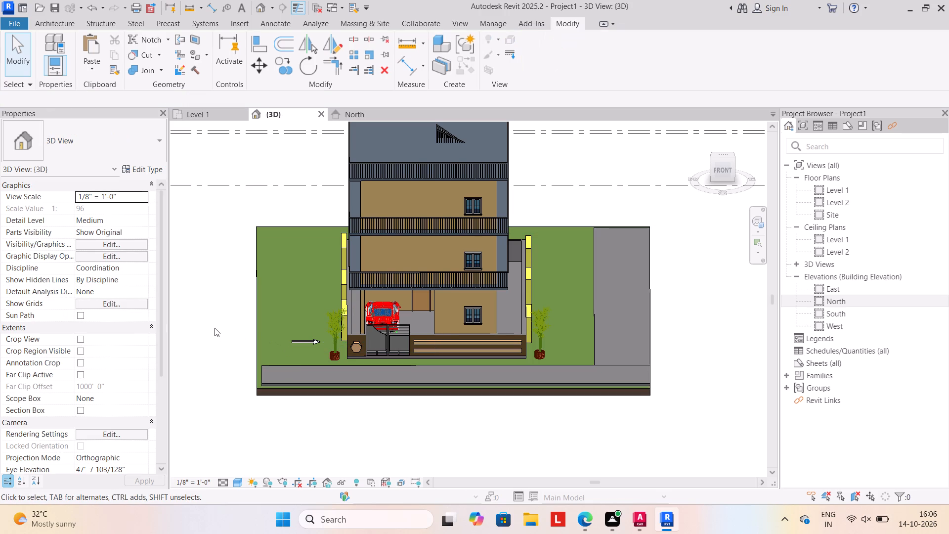
pyautogui.press('Escape')
pyautogui.press('Escape')
# Copy the arrow with the 6' offset straight down onto the left end of the front road slab.
pyautogui.click(313, 344)
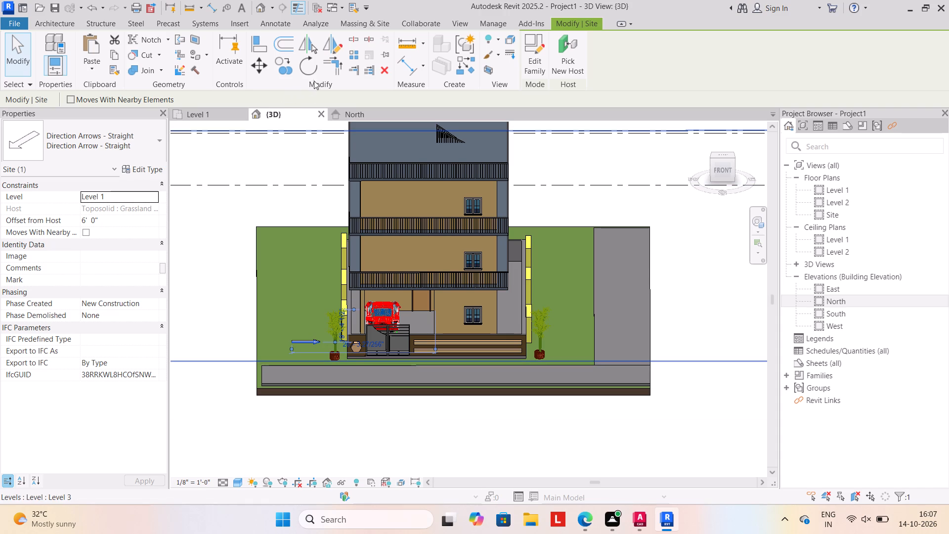
pyautogui.click(282, 60)
pyautogui.click(302, 342)
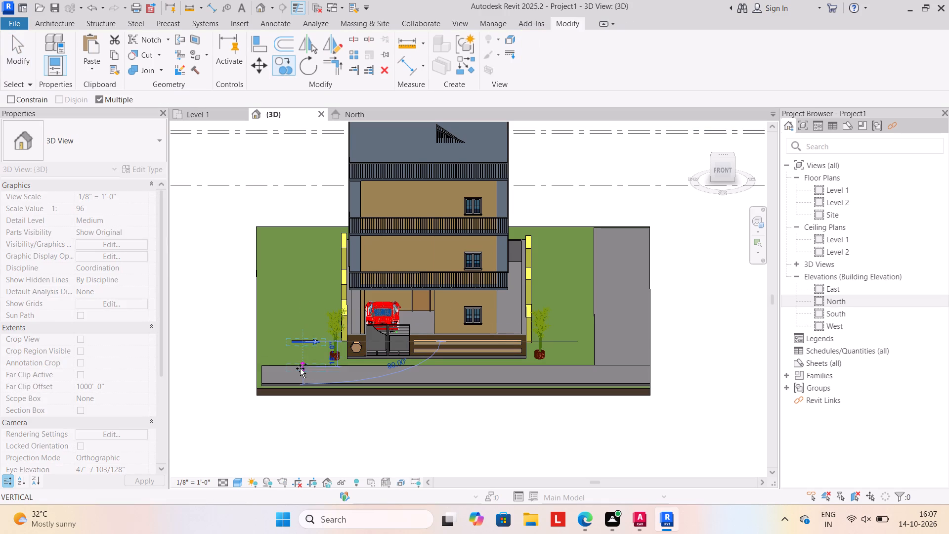
pyautogui.click(300, 374)
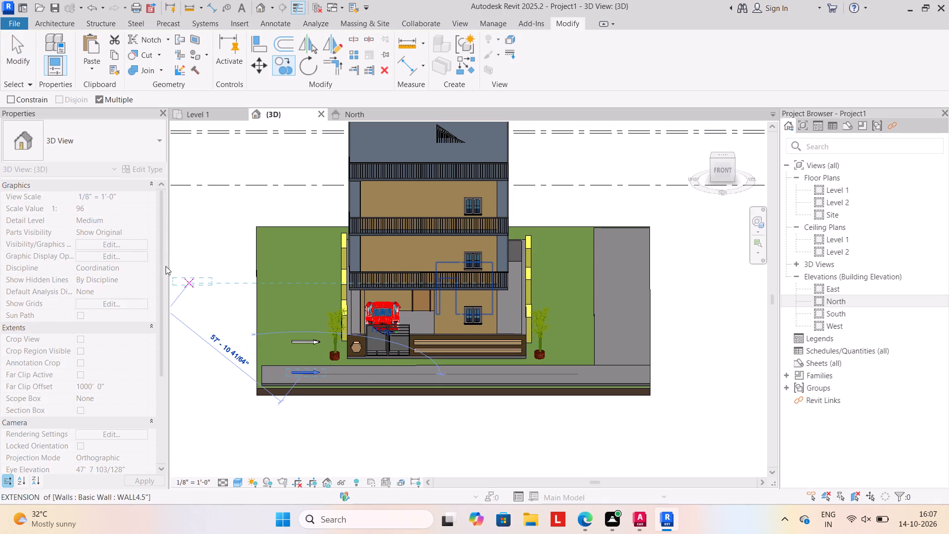
pyautogui.press('Escape')
pyautogui.press('Escape')
pyautogui.press('Escape')
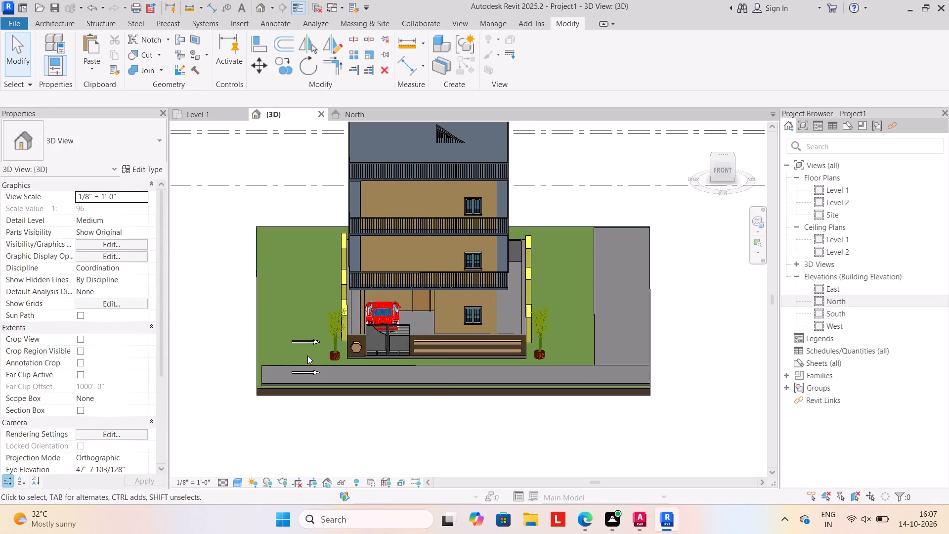
# Delete the two overlapping direction arrows beside the left bamboo plant, keeping the one on the road.
pyautogui.click(304, 342)
pyautogui.press('Delete')
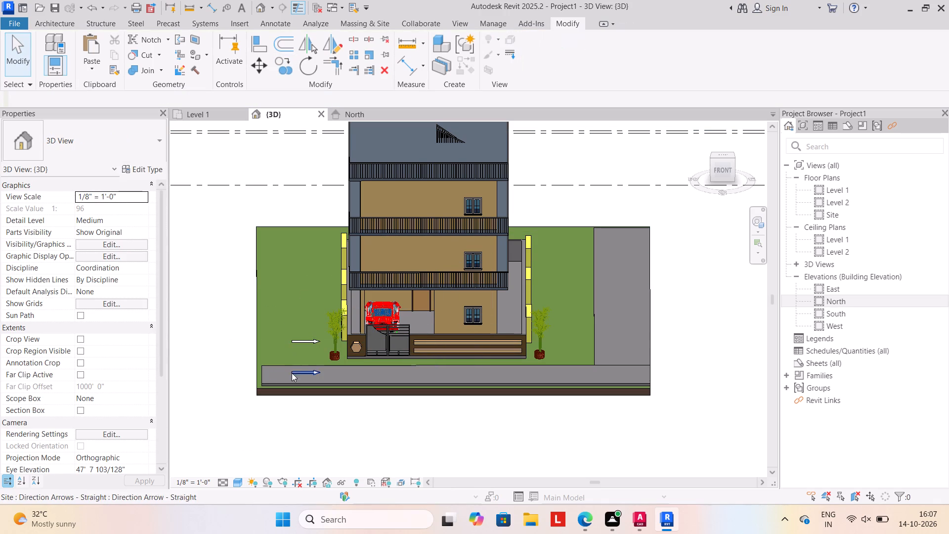
pyautogui.click(302, 341)
pyautogui.press('Delete')
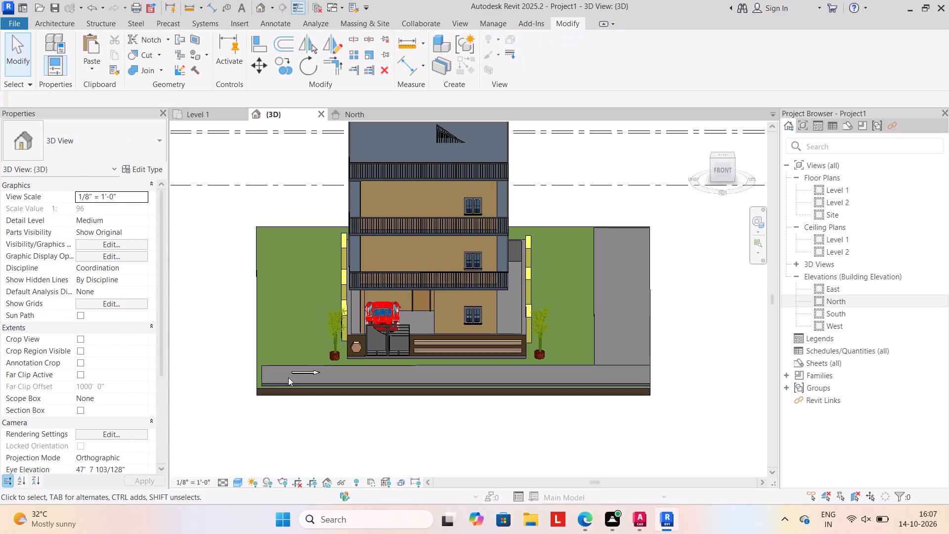
# Copy the direction arrow to three more spots along the front road slab and one spot on the side road slab.
pyautogui.click(301, 371)
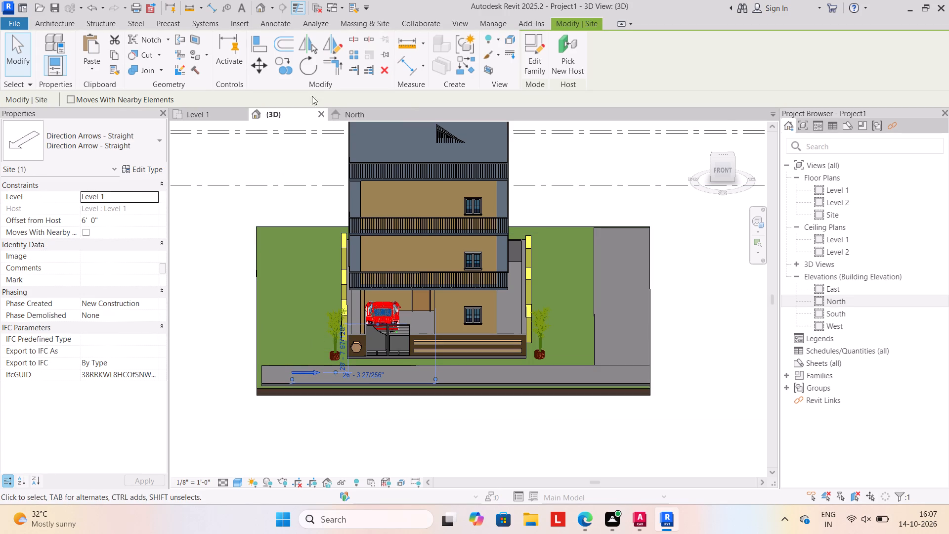
pyautogui.click(280, 62)
pyautogui.click(297, 368)
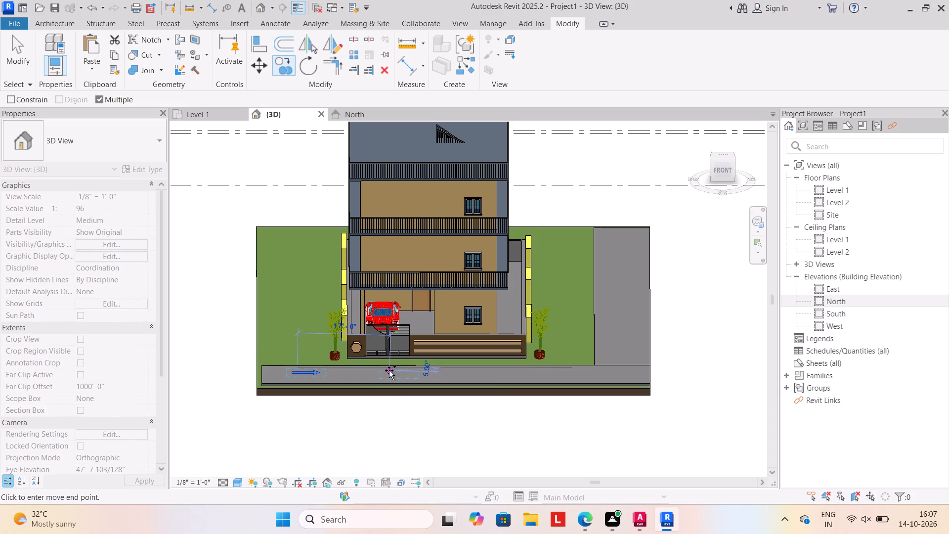
pyautogui.scroll(4, 388, 370)
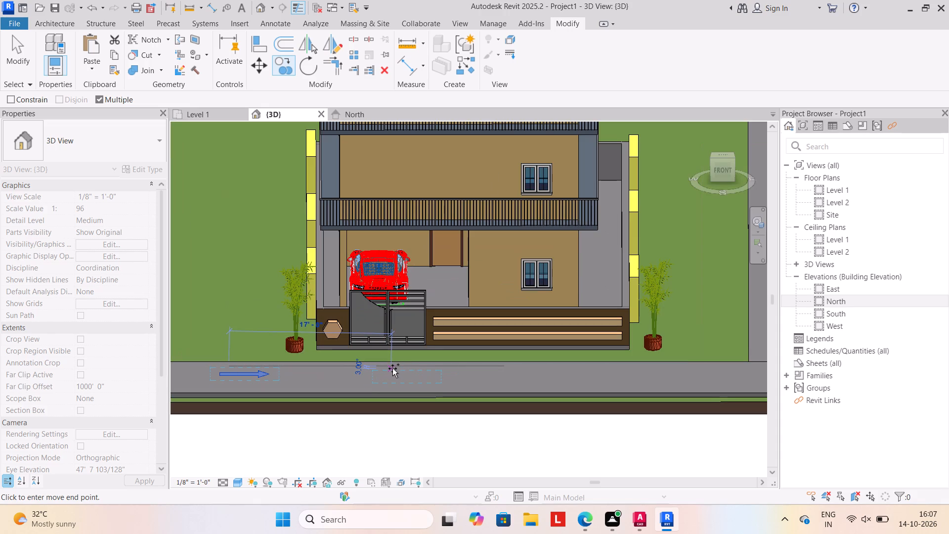
pyautogui.click(394, 366)
pyautogui.scroll(-1, 511, 366)
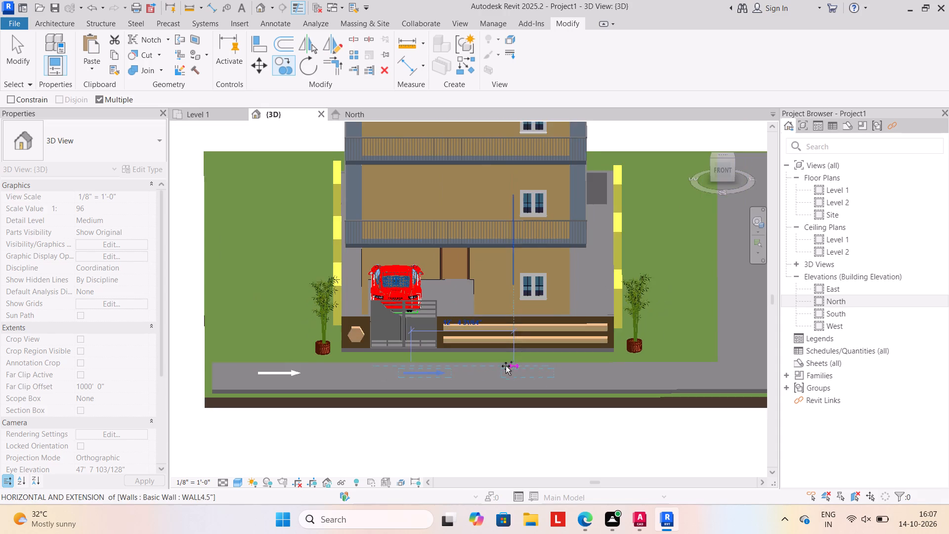
pyautogui.moveTo(504, 366); pyautogui.dragTo(422, 344, button='middle')
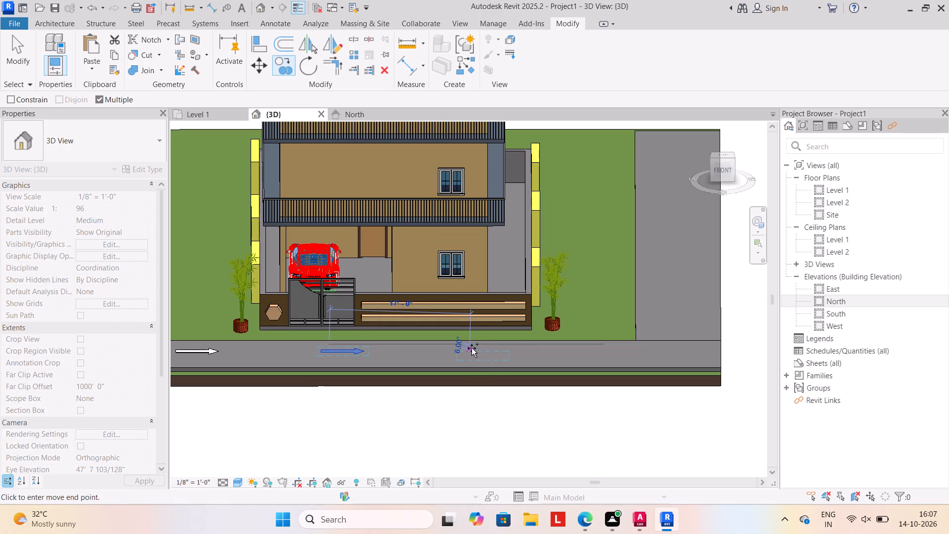
pyautogui.click(473, 347)
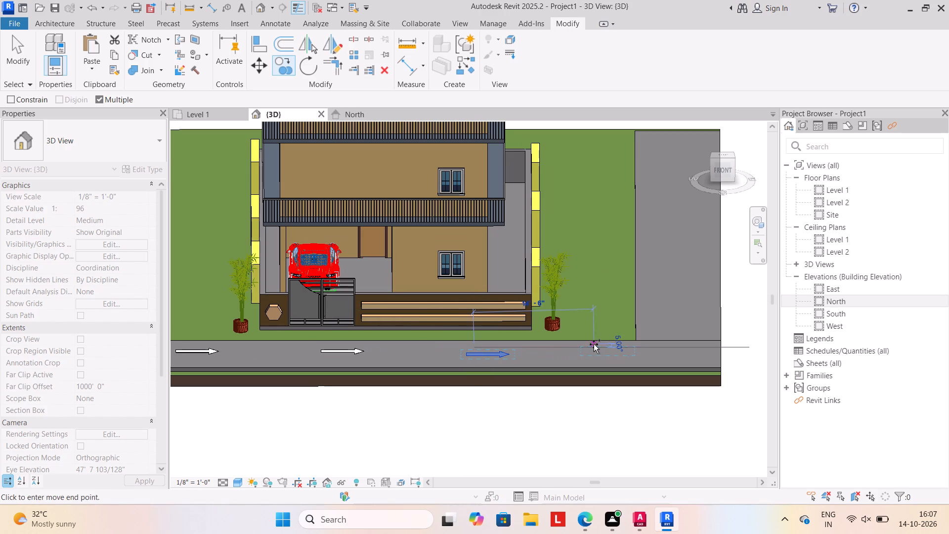
pyautogui.click(595, 349)
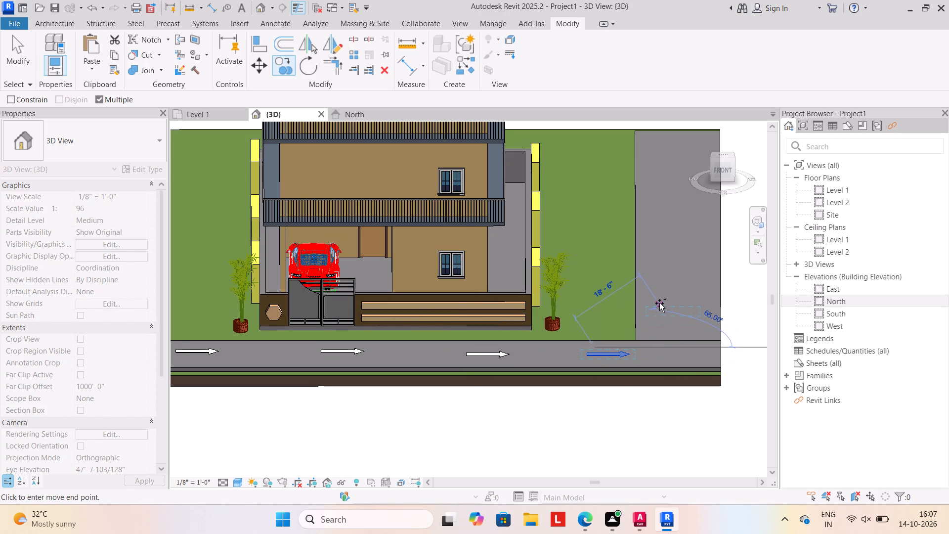
pyautogui.click(660, 303)
pyautogui.press('Escape')
pyautogui.press('Escape')
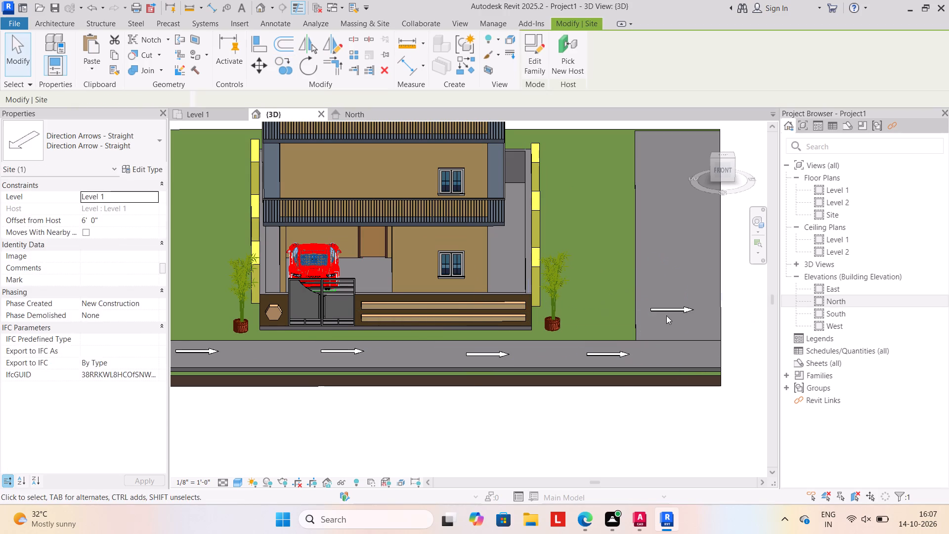
# Rotate the side road's arrow 90° to point along that road, and nudge it about 3' toward the slab's centre.
pyautogui.click(667, 311)
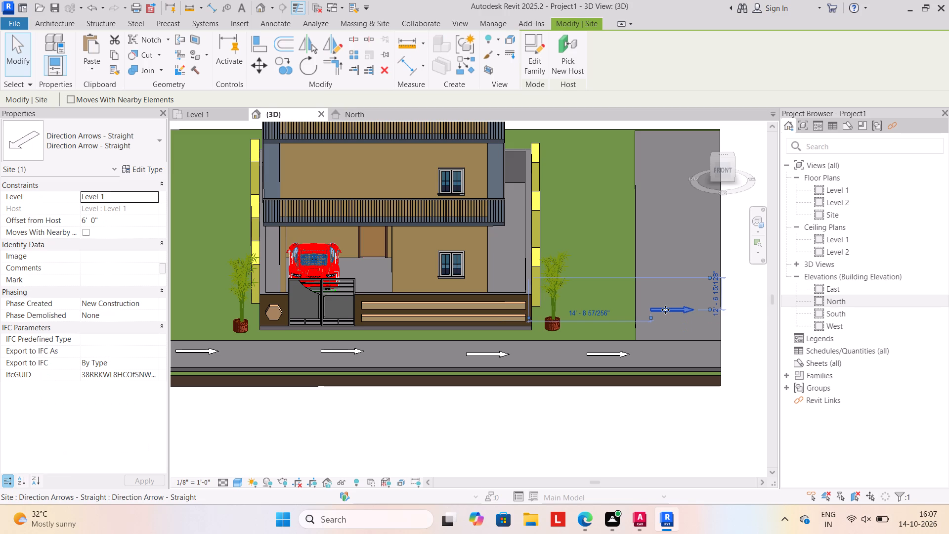
pyautogui.press('space')
pyautogui.press('Right')
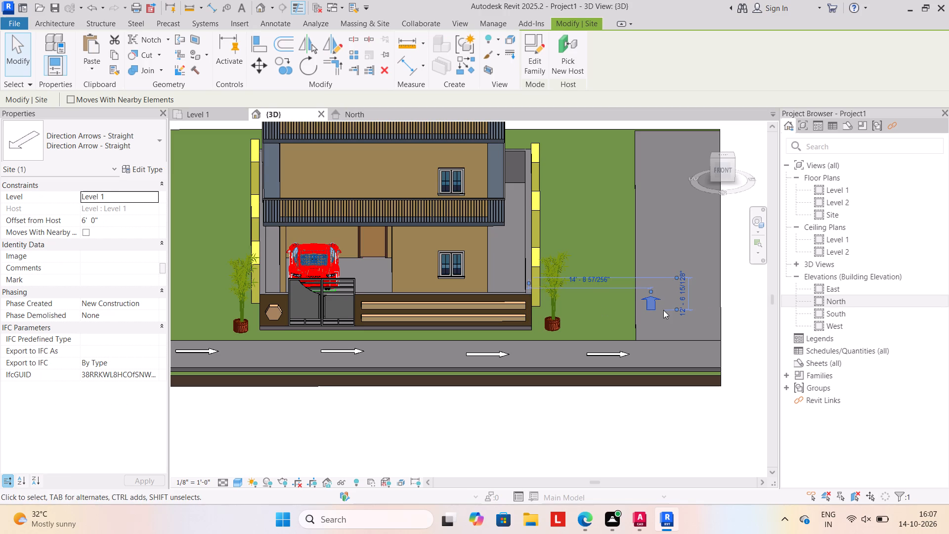
pyautogui.press('Right')
pyautogui.press('Right')
pyautogui.press('Right')
pyautogui.press('Right')
pyautogui.press('Right')
pyautogui.press('Right')
pyautogui.press('Right')
pyautogui.press('Right')
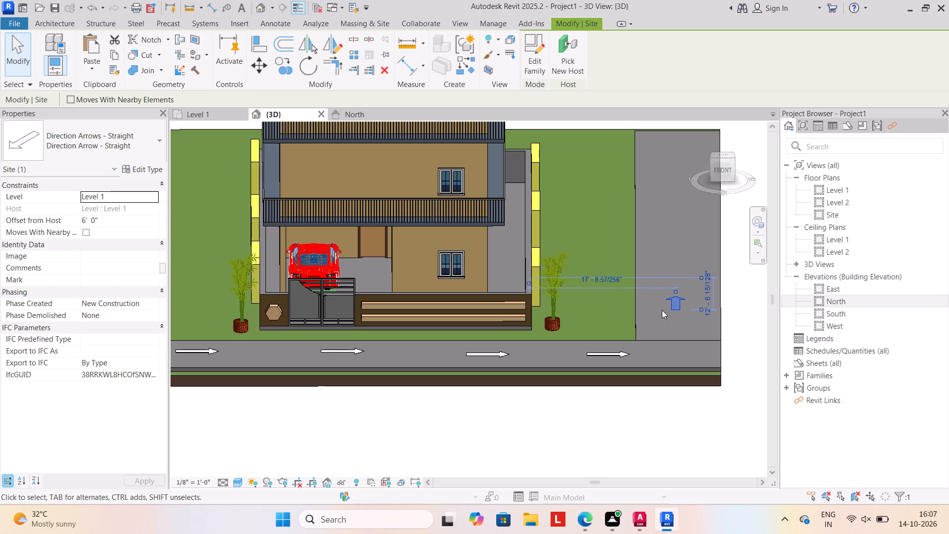
pyautogui.press('Escape')
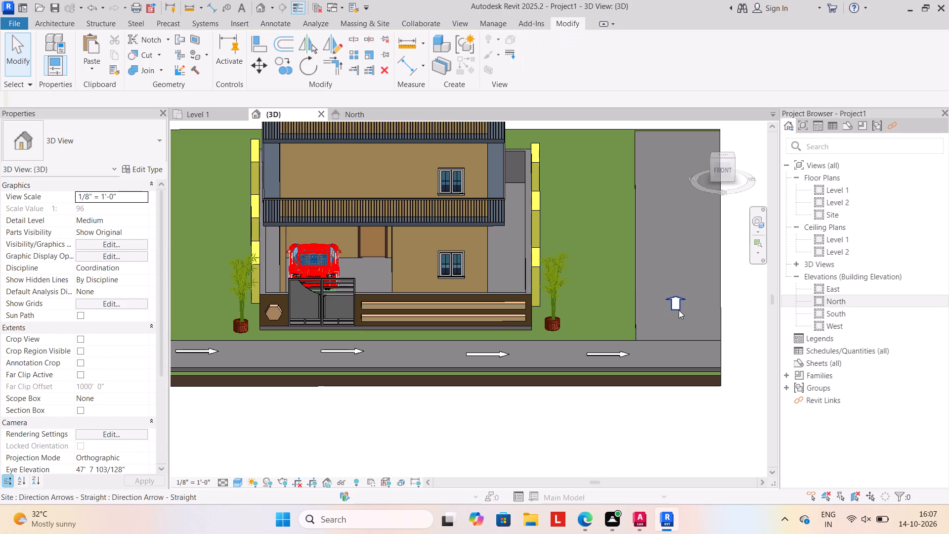
# Copy the rotated arrow to three further spots in line along the side road slab, up to its far end.
pyautogui.click(678, 309)
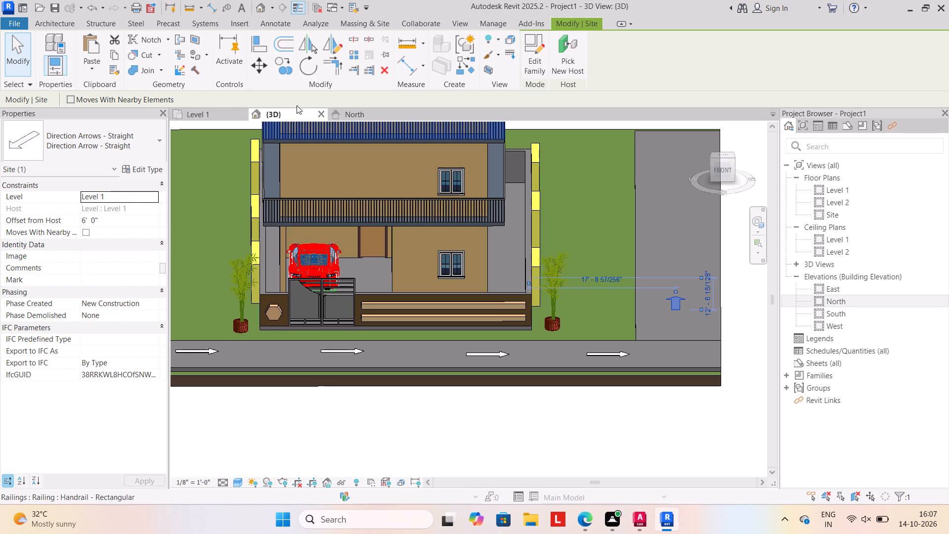
pyautogui.click(279, 67)
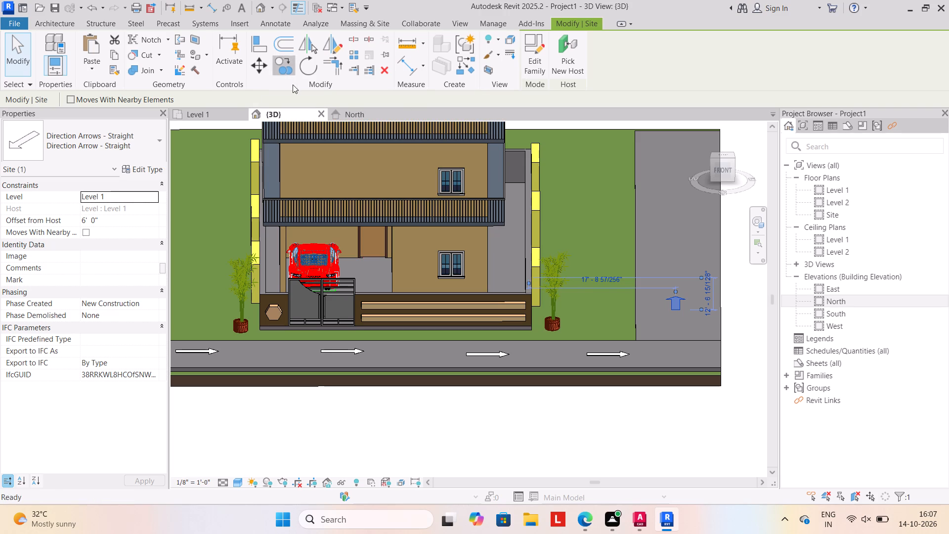
pyautogui.click(672, 301)
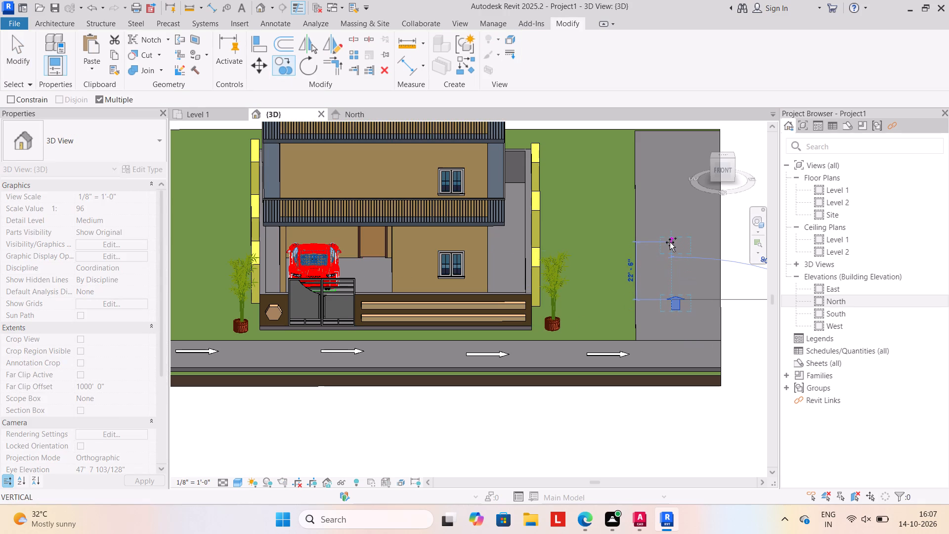
pyautogui.click(670, 242)
pyautogui.click(668, 189)
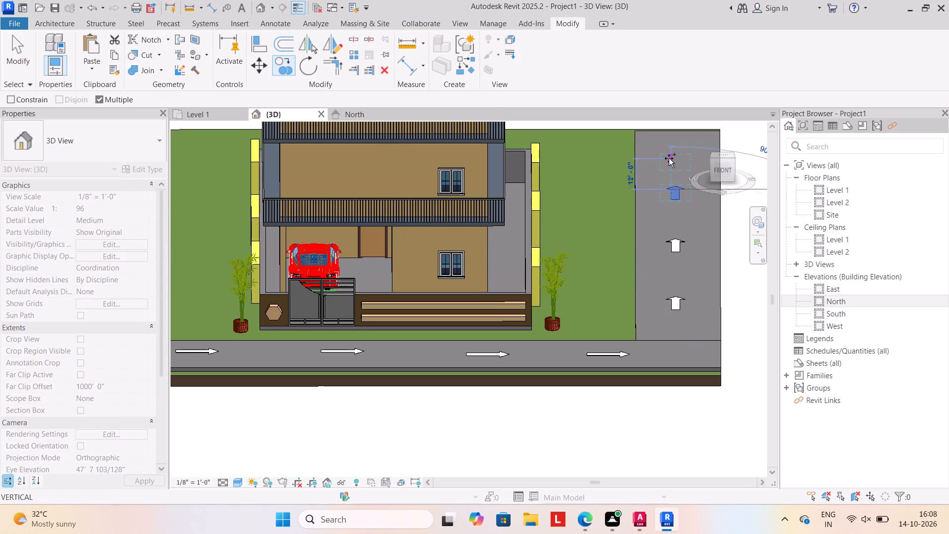
pyautogui.click(669, 153)
pyautogui.press('Escape')
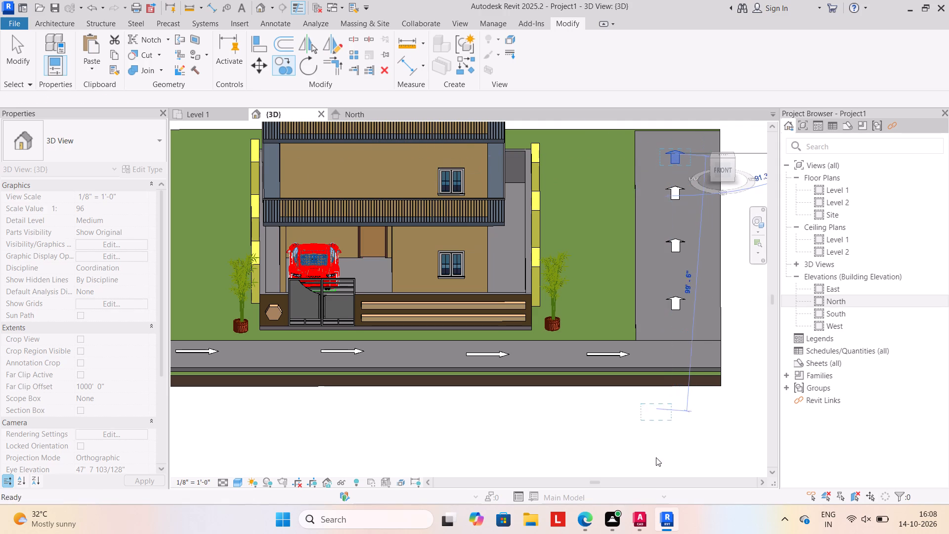
pyautogui.press('Escape')
pyautogui.scroll(-2, 641, 448)
pyautogui.press('Escape')
pyautogui.scroll(-1, 637, 444)
pyautogui.moveTo(633, 443); pyautogui.dragTo(629, 430, button='middle')
pyautogui.press('Escape')
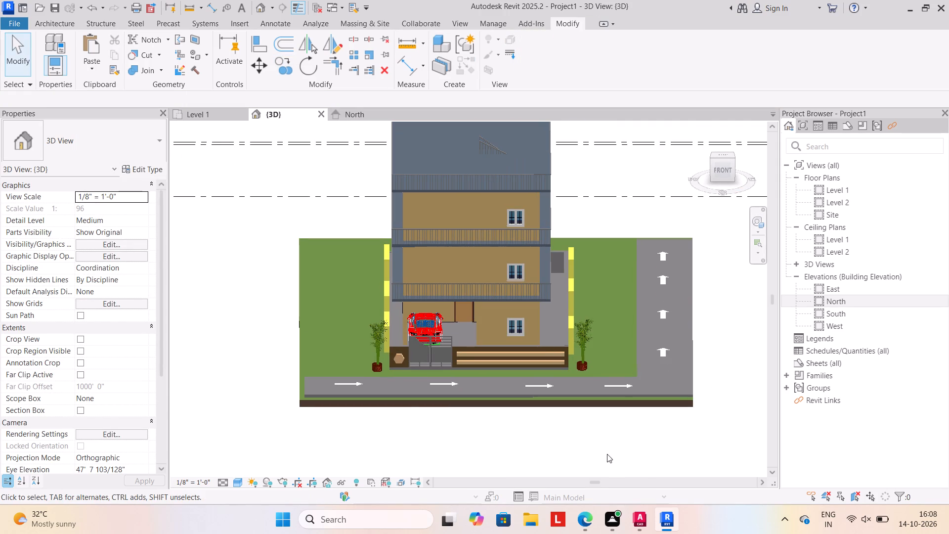
pyautogui.keyDown('shift'); pyautogui.moveTo(600, 458); pyautogui.dragTo(591, 438, button='middle'); pyautogui.keyUp('shift')
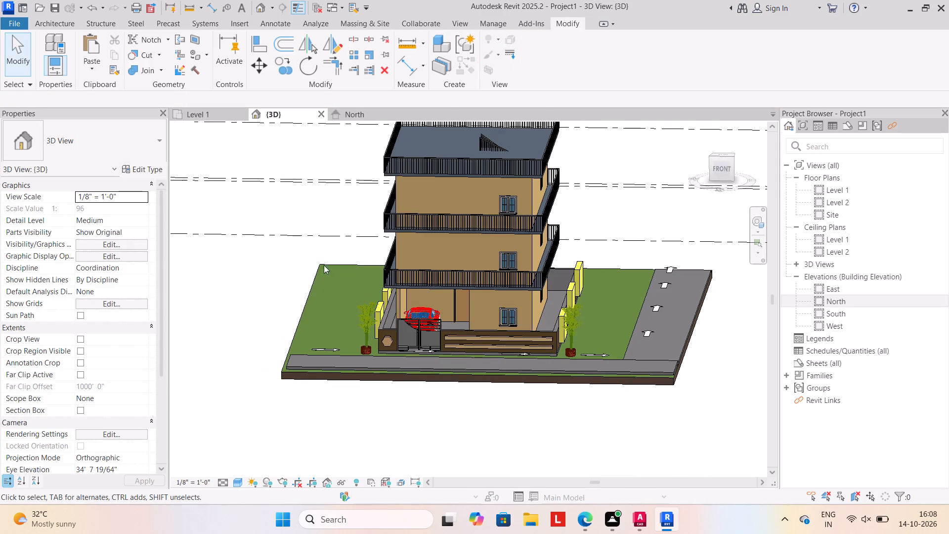
# Save the model as a project file named SUMAFU15.dwg on the Desktop.
pyautogui.click(17, 16)
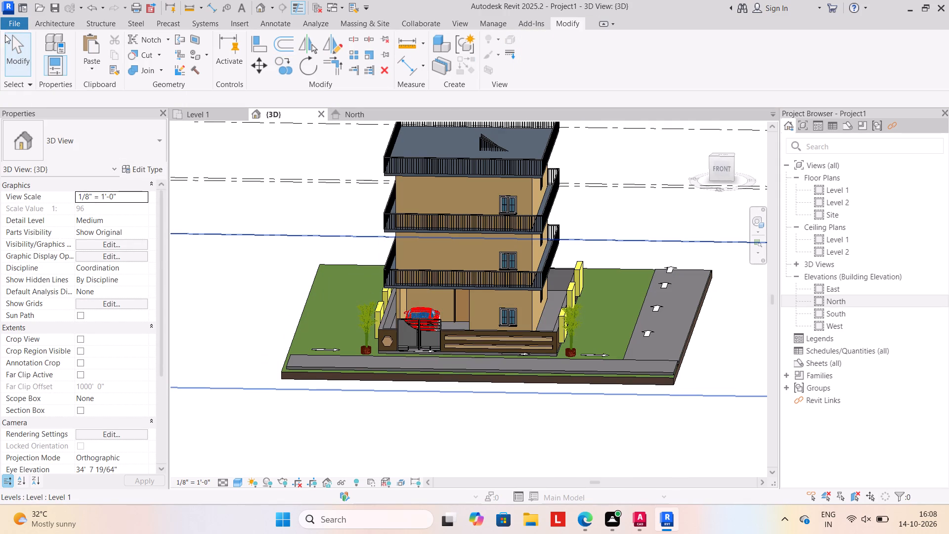
pyautogui.click(18, 22)
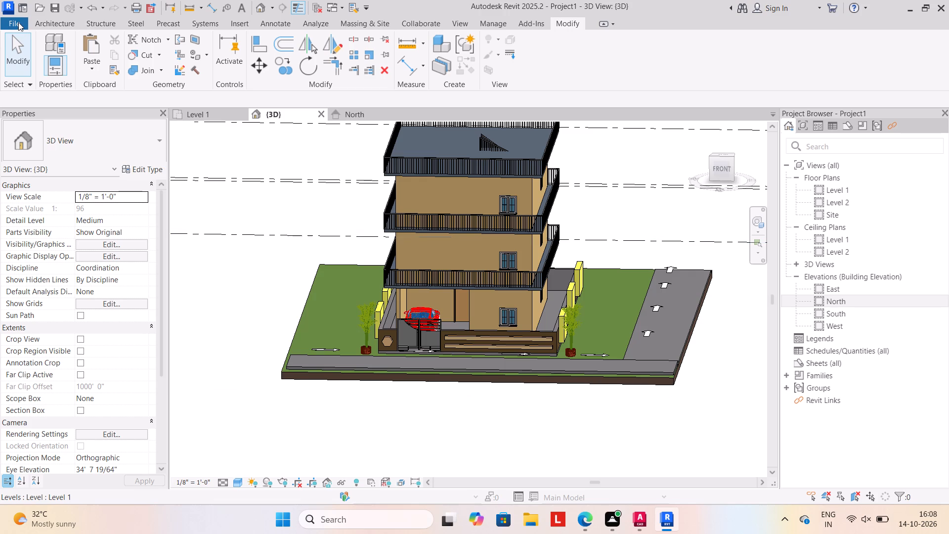
pyautogui.click(43, 187)
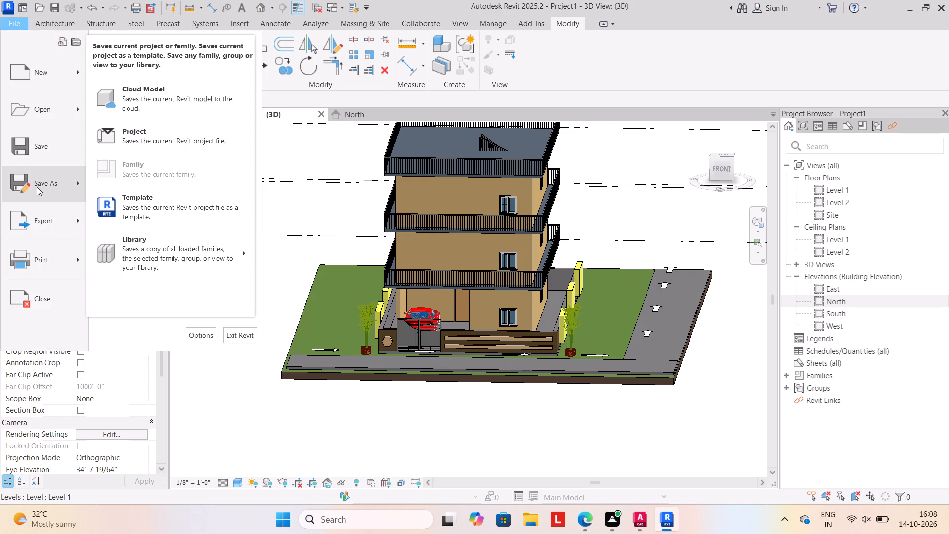
pyautogui.click(143, 142)
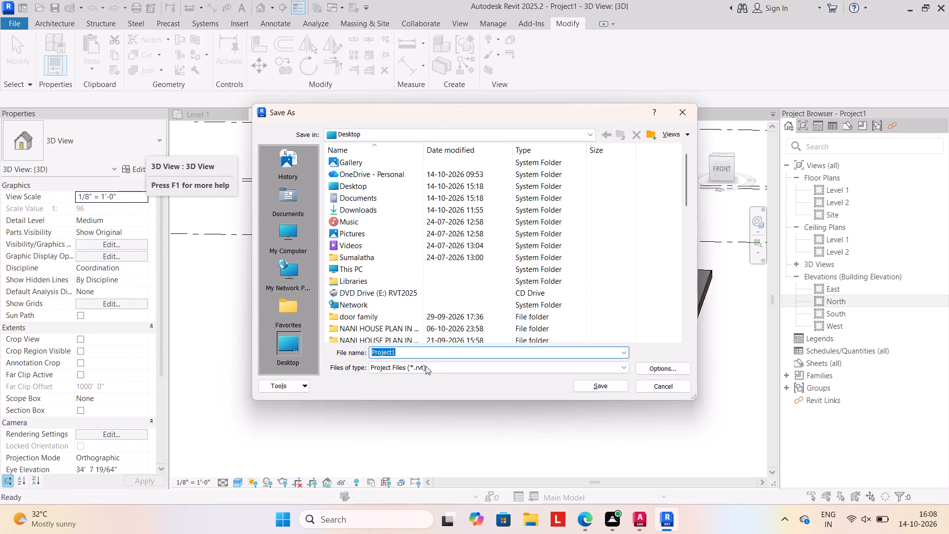
pyautogui.press('a')
pyautogui.press('BackSpace')
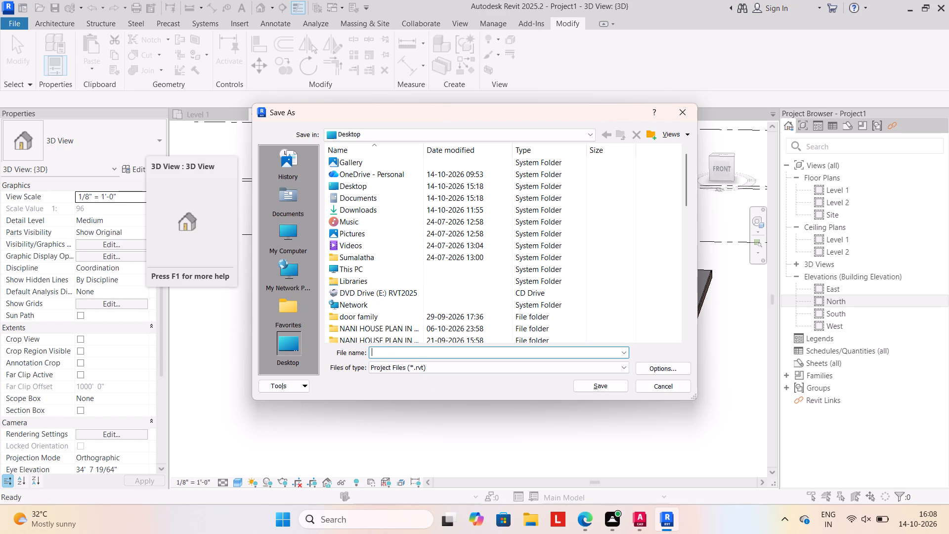
pyautogui.write('SUMA')
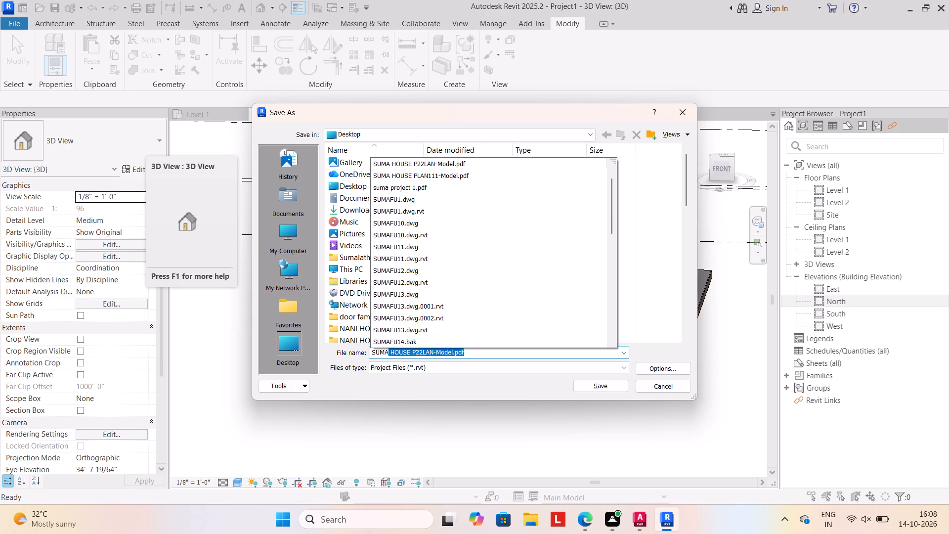
pyautogui.write('FU')
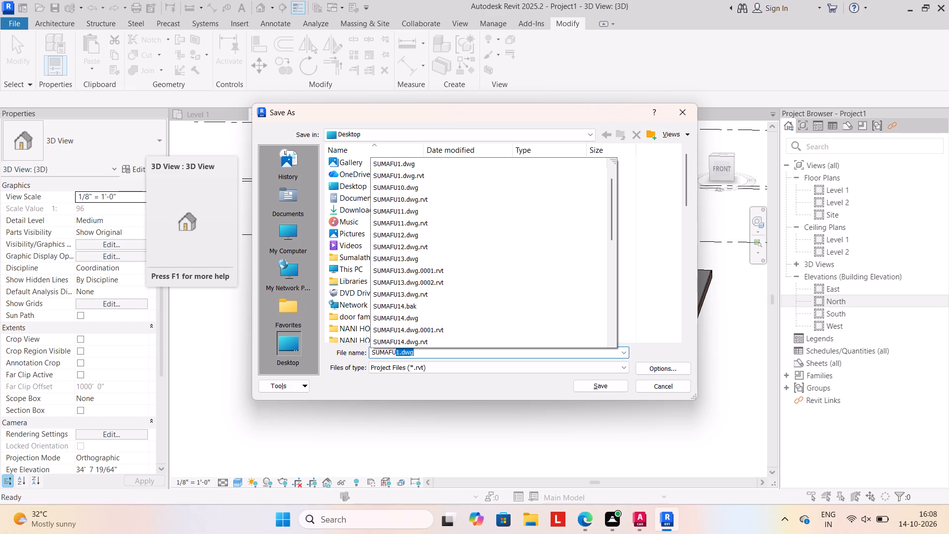
pyautogui.press('1')
pyautogui.press('5')
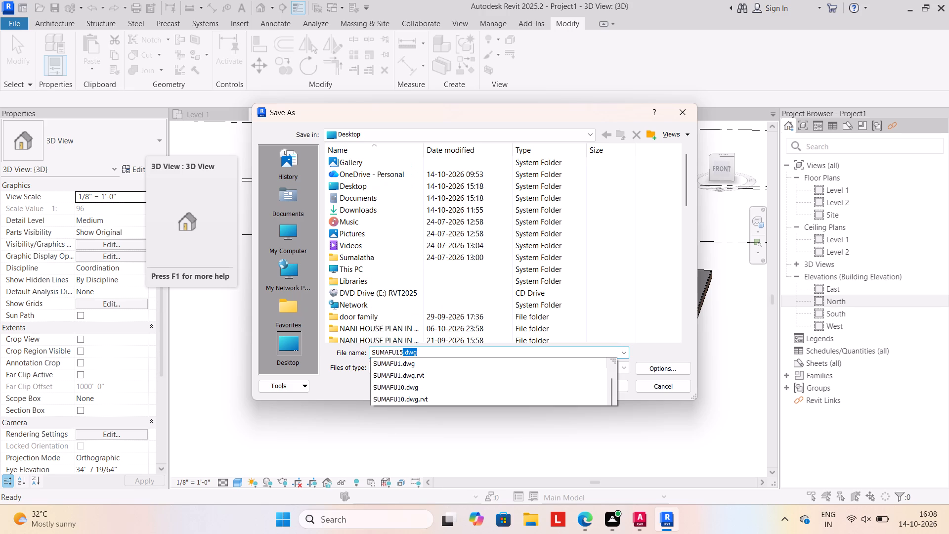
pyautogui.click(410, 364)
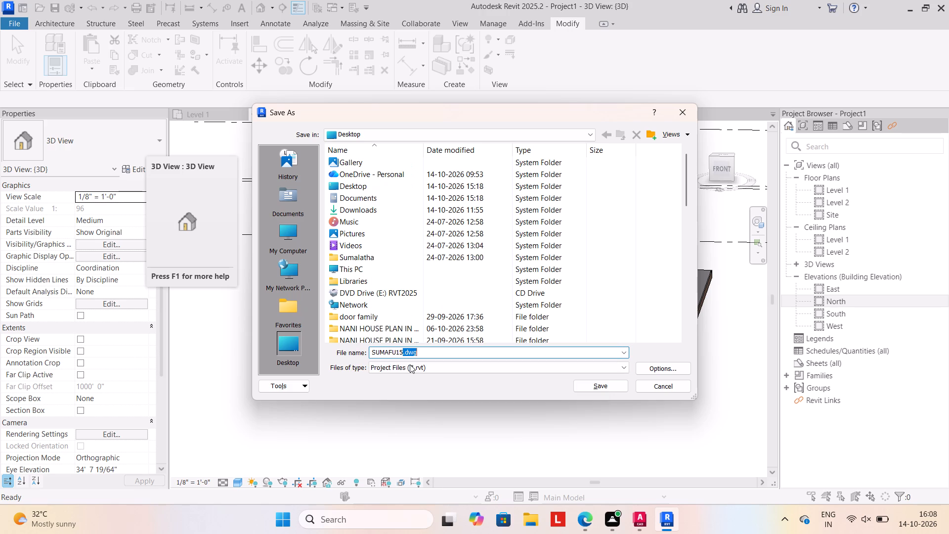
pyautogui.click(604, 385)
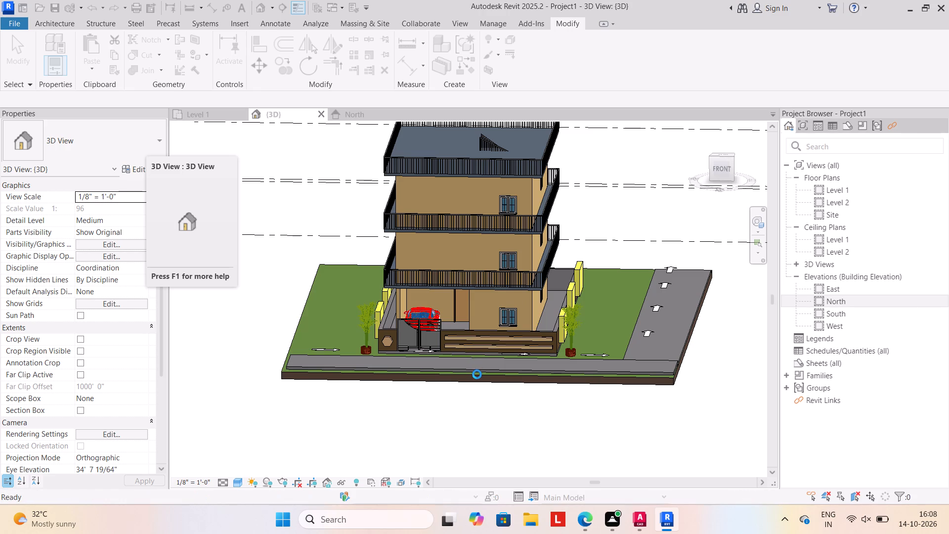
# Examine the house front, compound wall, plants and road arrows in 3D from several angles.
pyautogui.scroll(-2, 453, 379)
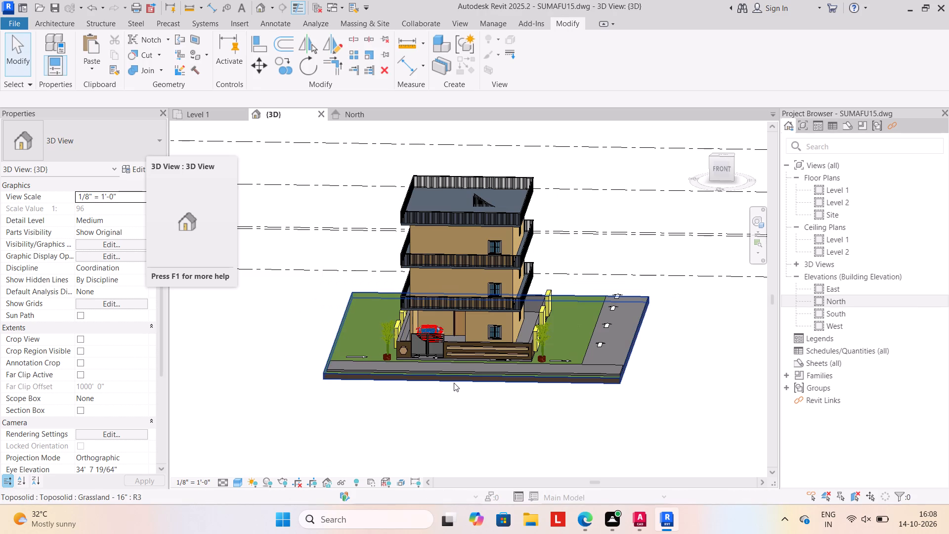
pyautogui.keyDown('shift'); pyautogui.moveTo(454, 408); pyautogui.dragTo(467, 420, button='middle'); pyautogui.keyUp('shift')
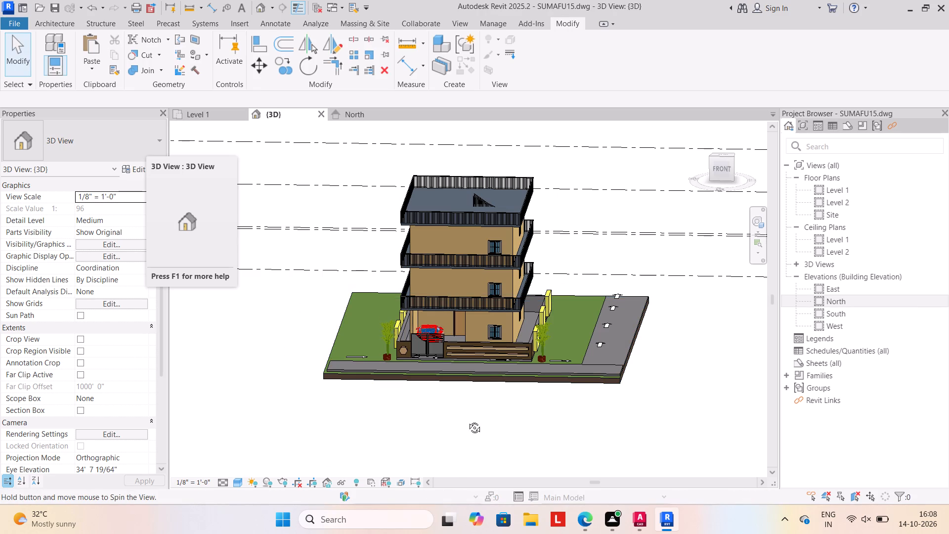
pyautogui.keyDown('shift'); pyautogui.moveTo(467, 420); pyautogui.dragTo(479, 434, button='middle'); pyautogui.keyUp('shift')
pyautogui.scroll(2, 472, 413)
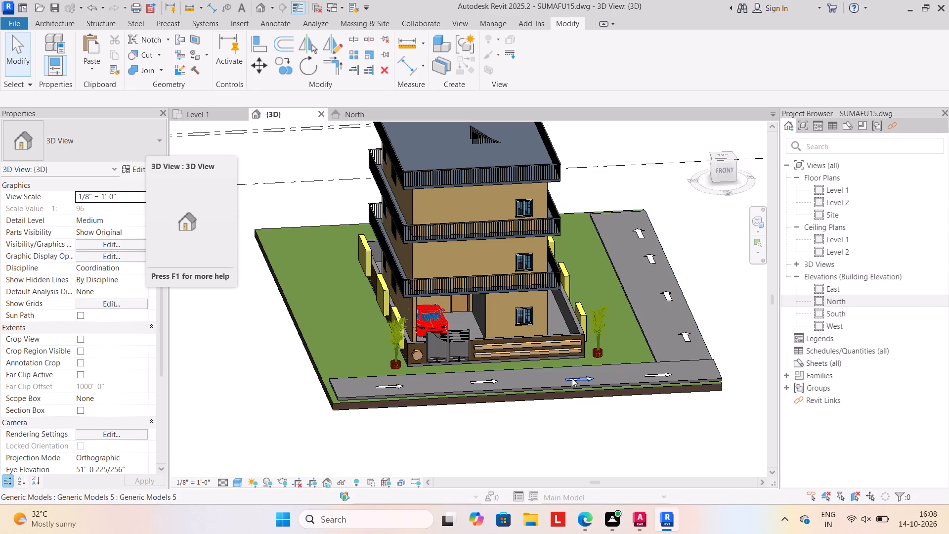
pyautogui.keyDown('shift'); pyautogui.moveTo(555, 427); pyautogui.dragTo(523, 431, button='middle'); pyautogui.keyUp('shift')
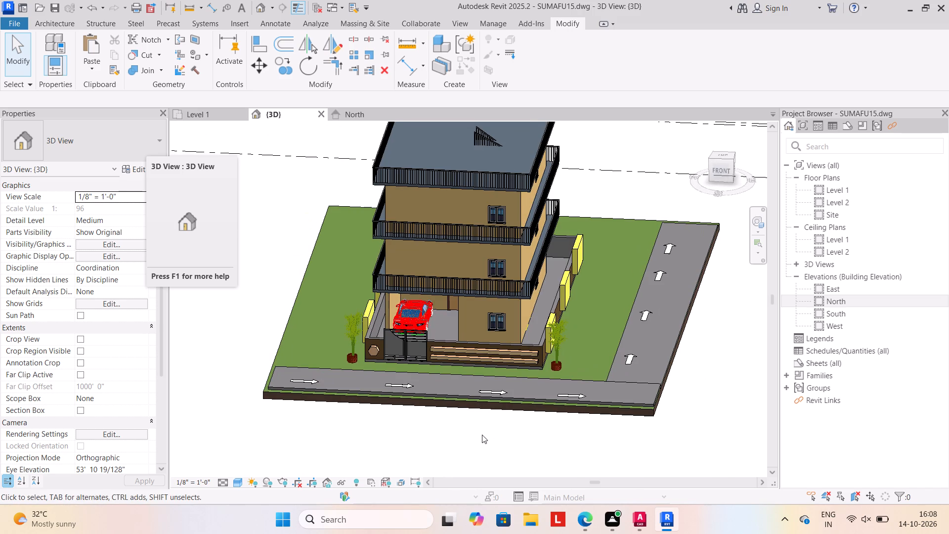
pyautogui.scroll(2, 483, 415)
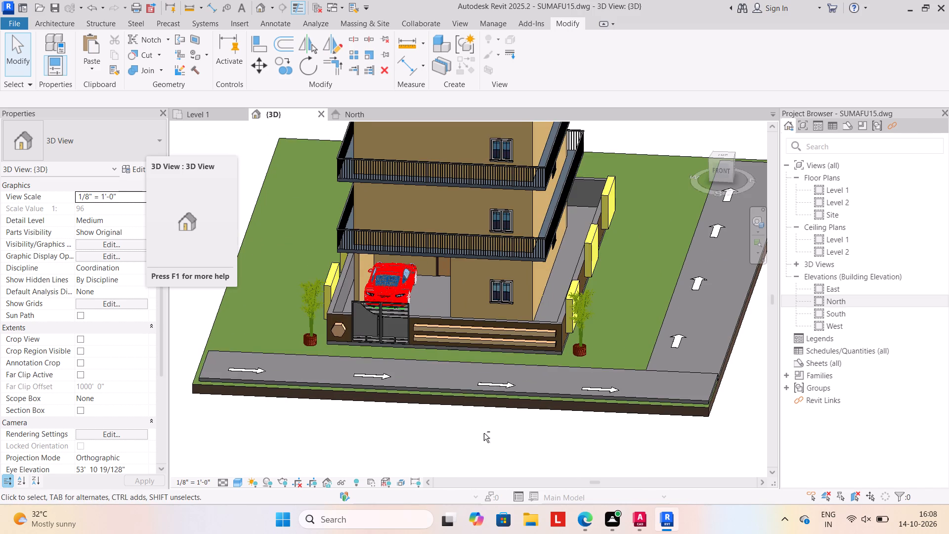
pyautogui.keyDown('shift'); pyautogui.moveTo(484, 433); pyautogui.dragTo(504, 428, button='middle'); pyautogui.keyUp('shift')
pyautogui.keyDown('shift'); pyautogui.moveTo(522, 422); pyautogui.dragTo(507, 435, button='middle'); pyautogui.keyUp('shift')
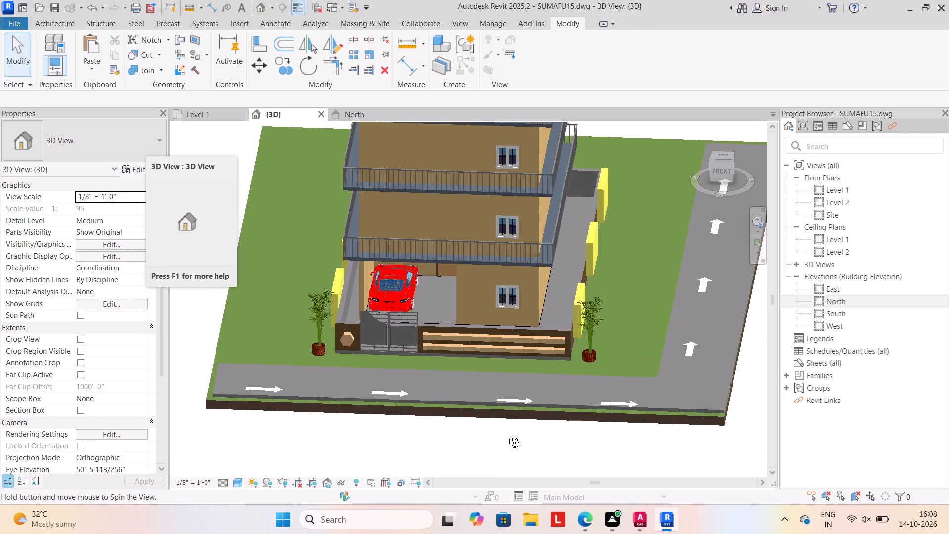
# Nudge the two middle direction arrows on the front road slightly toward the house to centre them across the road slab.
pyautogui.keyDown('shift'); pyautogui.moveTo(507, 435); pyautogui.dragTo(506, 430, button='middle'); pyautogui.keyUp('shift')
pyautogui.keyDown('shift'); pyautogui.scroll(1, 506, 435); pyautogui.keyUp('shift')
pyautogui.click(394, 383)
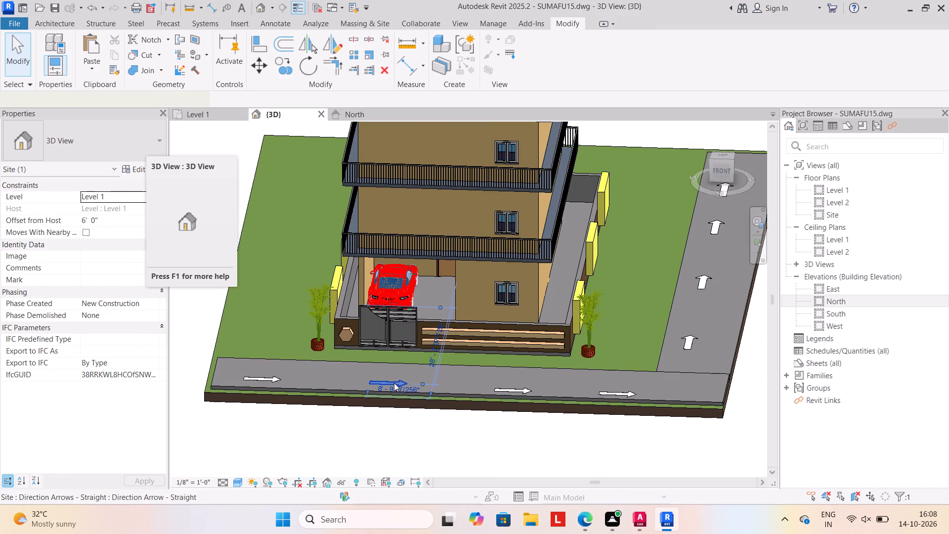
pyautogui.press('Up')
pyautogui.press('Up')
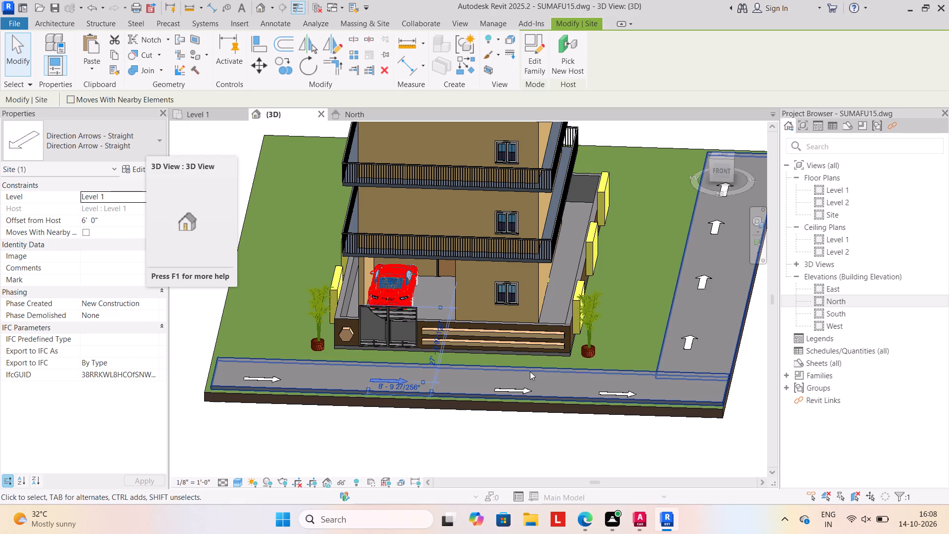
pyautogui.click(522, 386)
pyautogui.press('Up')
pyautogui.press('Up')
pyautogui.press('Up')
pyautogui.press('Up')
pyautogui.press('Up')
pyautogui.press('Up')
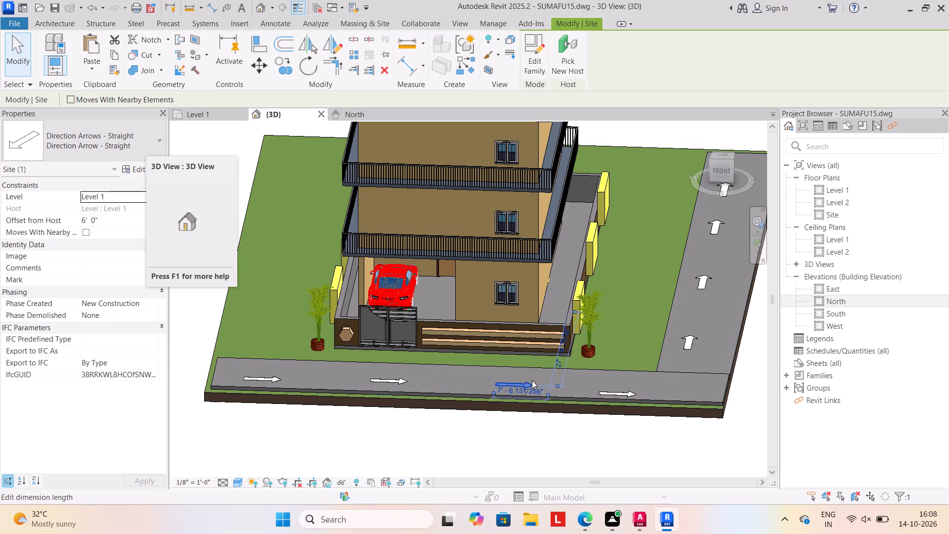
pyautogui.press('Up')
pyautogui.press('Up')
# Nudge the arrow nearest the side road and the one at the opposite end of the front road slightly toward the house.
pyautogui.click(622, 392)
pyautogui.press('Up')
pyautogui.press('Up')
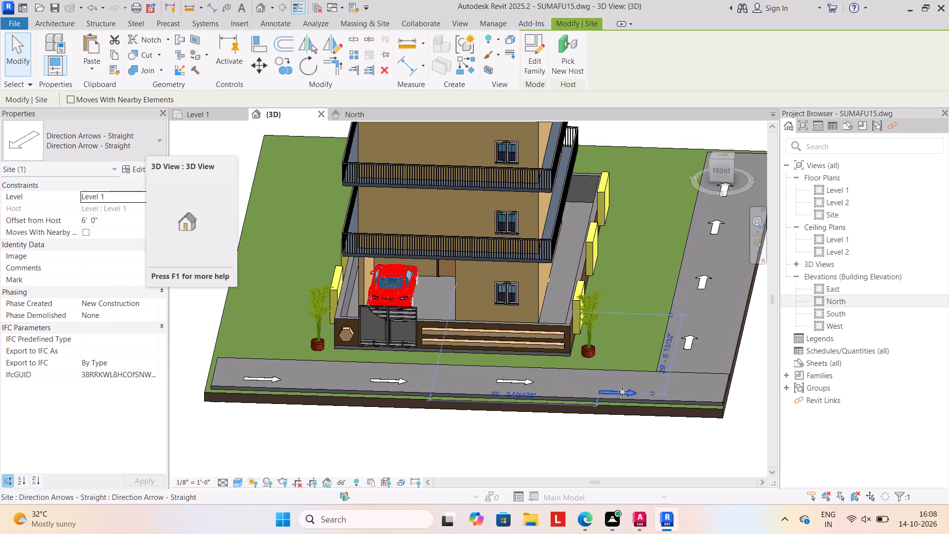
pyautogui.press('Up')
pyautogui.press('Up')
pyautogui.press('Up')
pyautogui.click(261, 375)
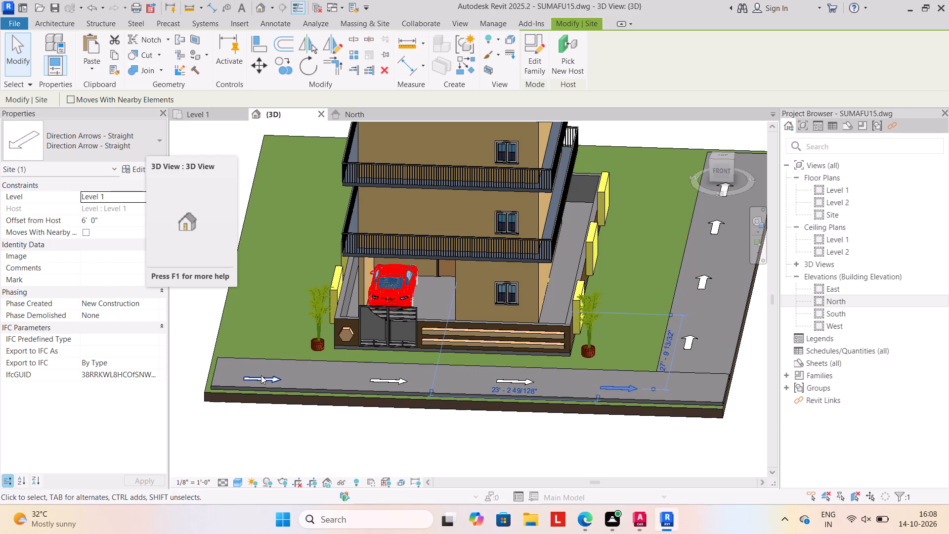
pyautogui.press('Up')
pyautogui.press('Up')
pyautogui.press('Up')
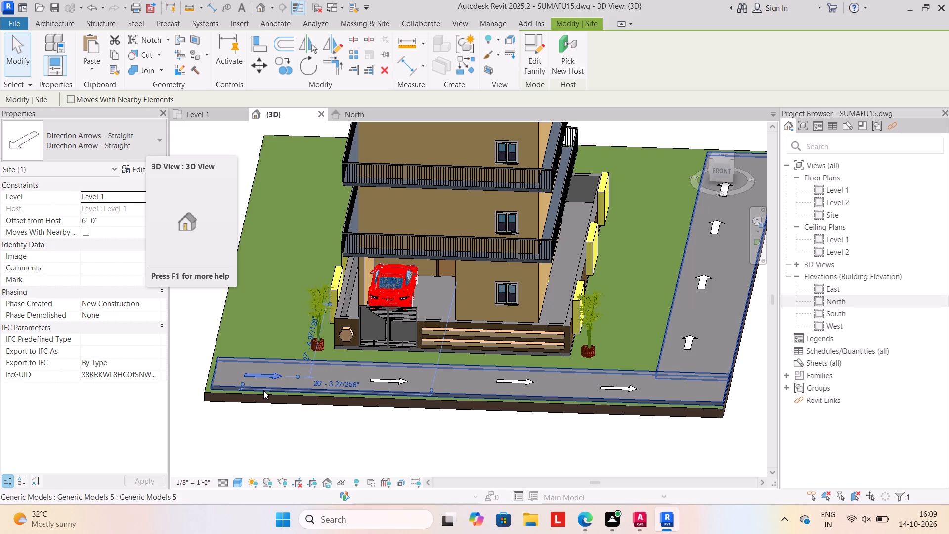
pyautogui.press('Escape')
pyautogui.scroll(-3, 310, 420)
pyautogui.press('Escape')
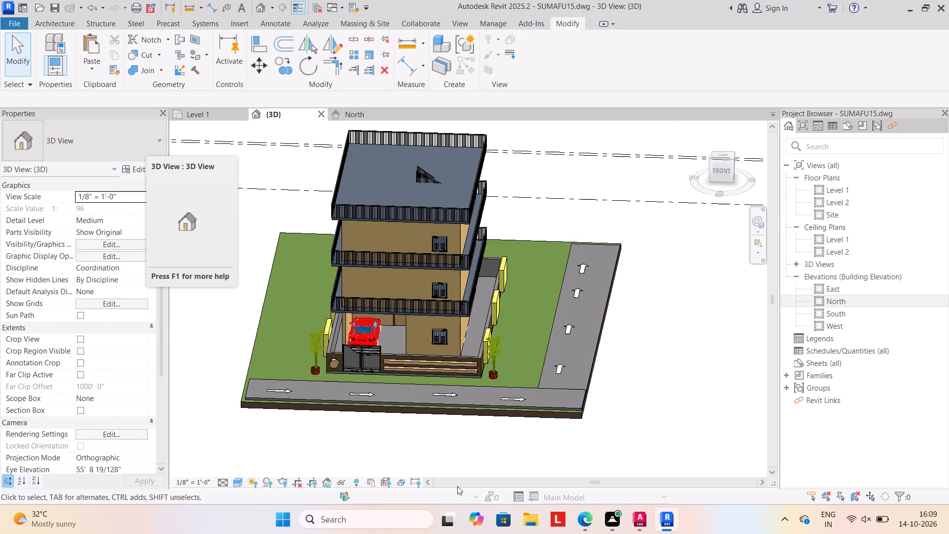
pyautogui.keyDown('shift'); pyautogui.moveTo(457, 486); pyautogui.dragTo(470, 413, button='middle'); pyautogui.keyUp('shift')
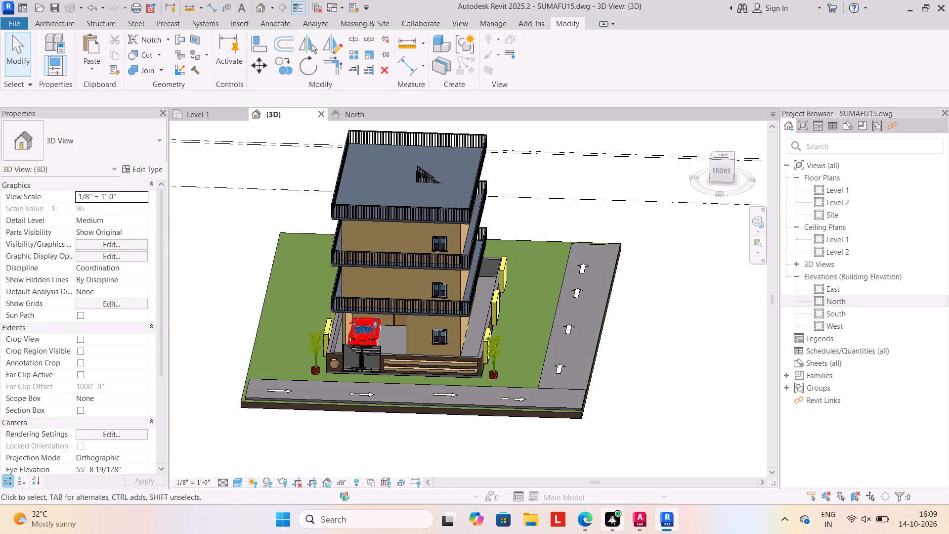
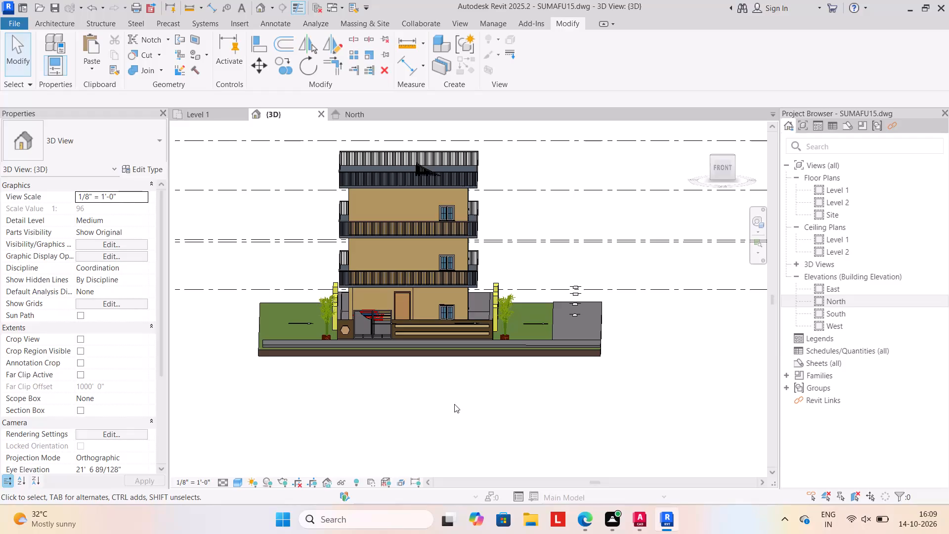
# Examine the building's front facade, gate, parked car and surrounding site roads from the front and from above in the 3D view.
pyautogui.scroll(2, 457, 408)
pyautogui.keyDown('shift'); pyautogui.moveTo(462, 407); pyautogui.dragTo(465, 441, button='middle'); pyautogui.keyUp('shift')
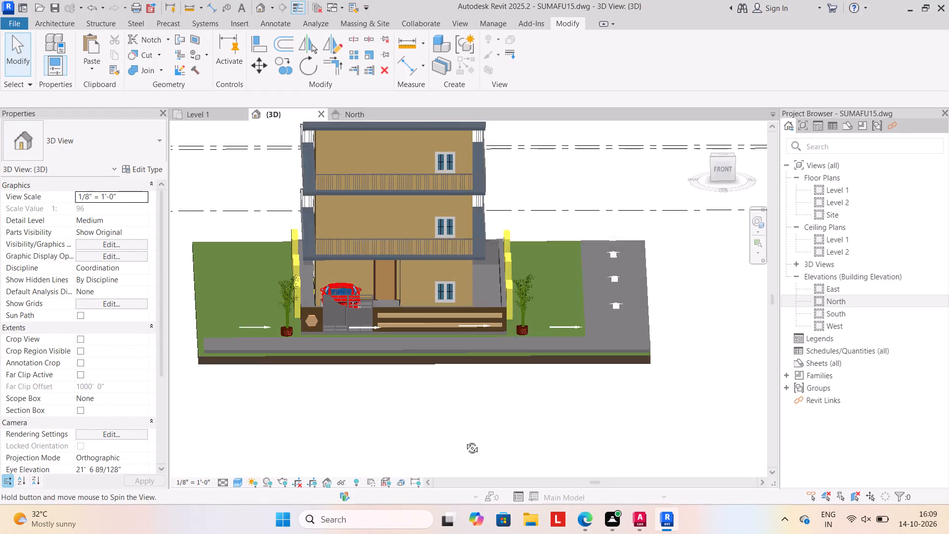
pyautogui.keyDown('shift'); pyautogui.moveTo(465, 441); pyautogui.dragTo(465, 440, button='middle'); pyautogui.keyUp('shift')
pyautogui.moveTo(459, 419); pyautogui.dragTo(474, 416, button='middle')
pyautogui.keyDown('shift'); pyautogui.moveTo(430, 411); pyautogui.dragTo(425, 442, button='middle'); pyautogui.keyUp('shift')
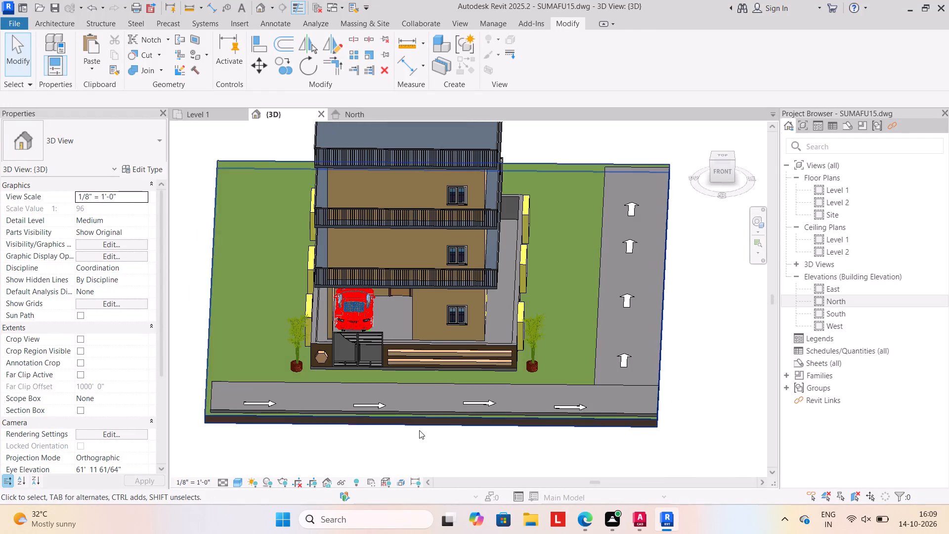
pyautogui.moveTo(421, 430); pyautogui.dragTo(451, 393, button='middle')
pyautogui.keyDown('shift'); pyautogui.moveTo(459, 394); pyautogui.dragTo(463, 380, button='middle'); pyautogui.keyUp('shift')
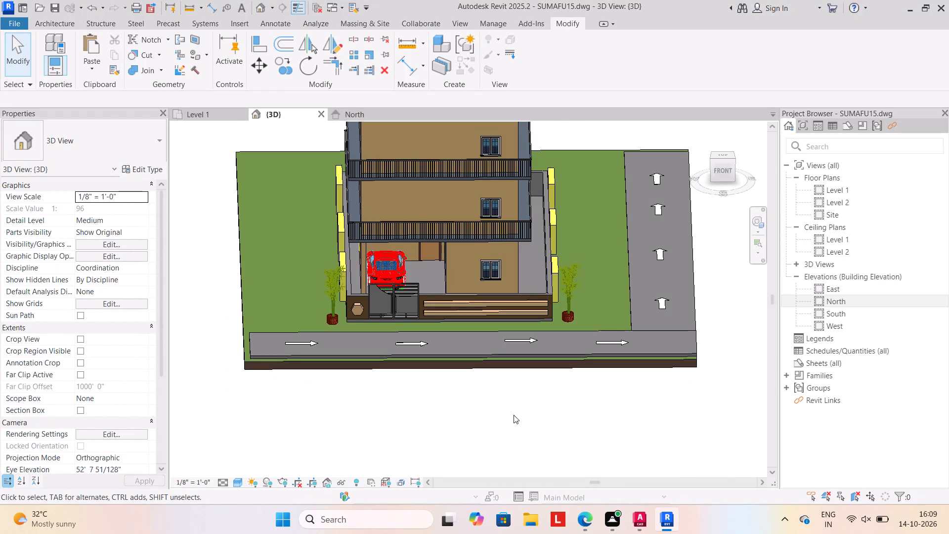
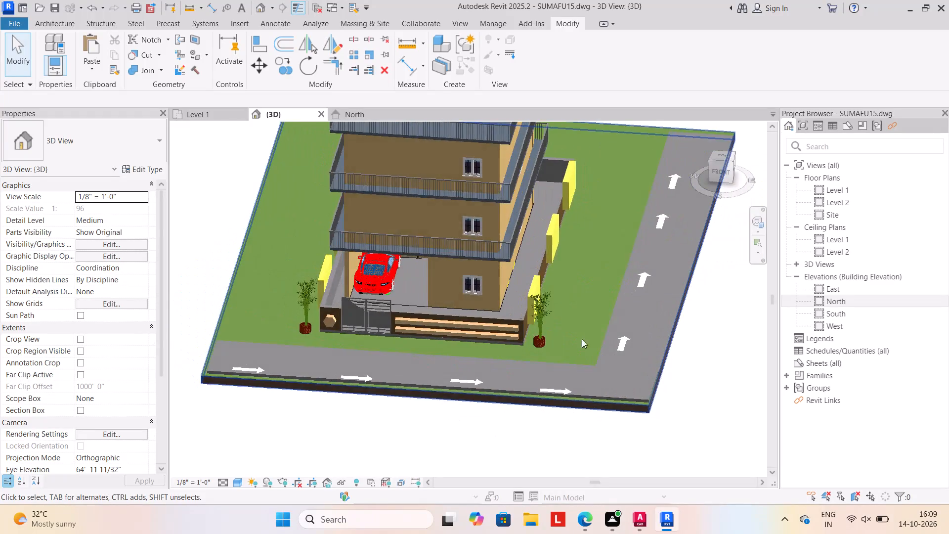
# Nudge the front road's direction arrow farthest from the side road toward the building to bring it nearer the lane's centre.
pyautogui.keyDown('shift'); pyautogui.moveTo(594, 418); pyautogui.dragTo(690, 357, button='middle'); pyautogui.keyUp('shift')
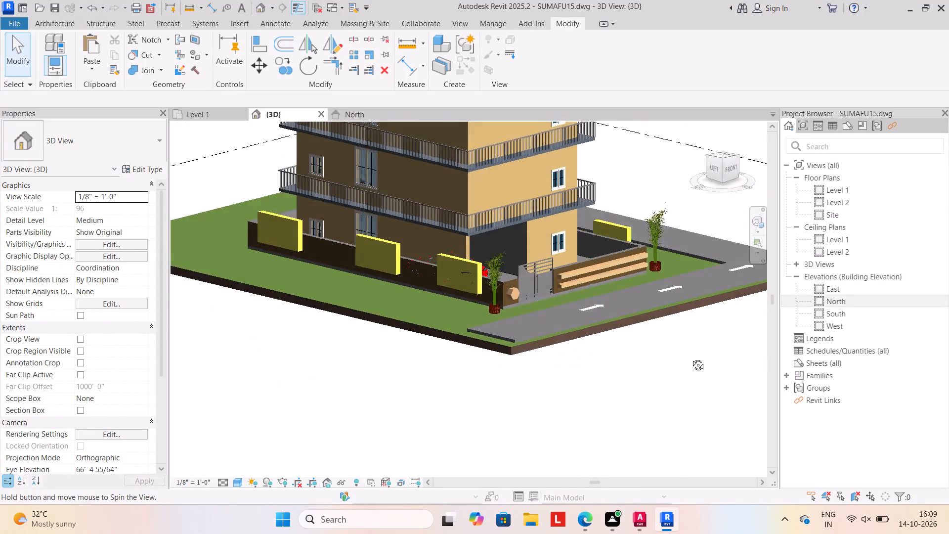
pyautogui.keyDown('shift'); pyautogui.moveTo(690, 357); pyautogui.dragTo(510, 420, button='middle'); pyautogui.keyUp('shift')
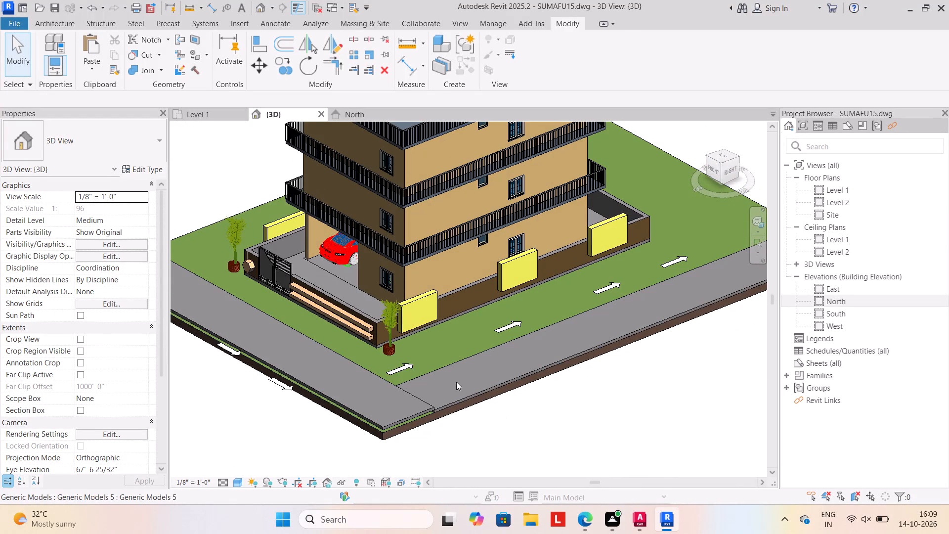
pyautogui.keyDown('shift'); pyautogui.moveTo(352, 391); pyautogui.dragTo(456, 389, button='middle'); pyautogui.keyUp('shift')
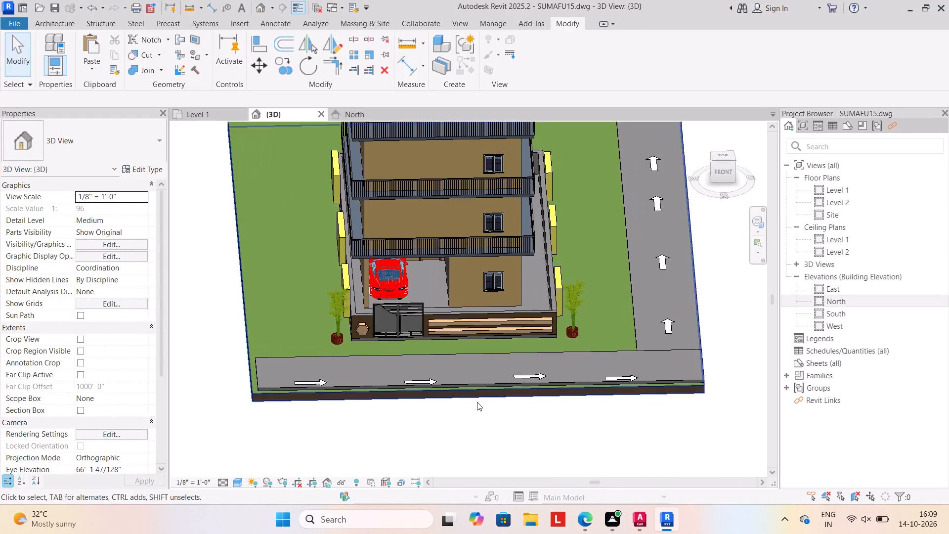
pyautogui.scroll(-2, 476, 404)
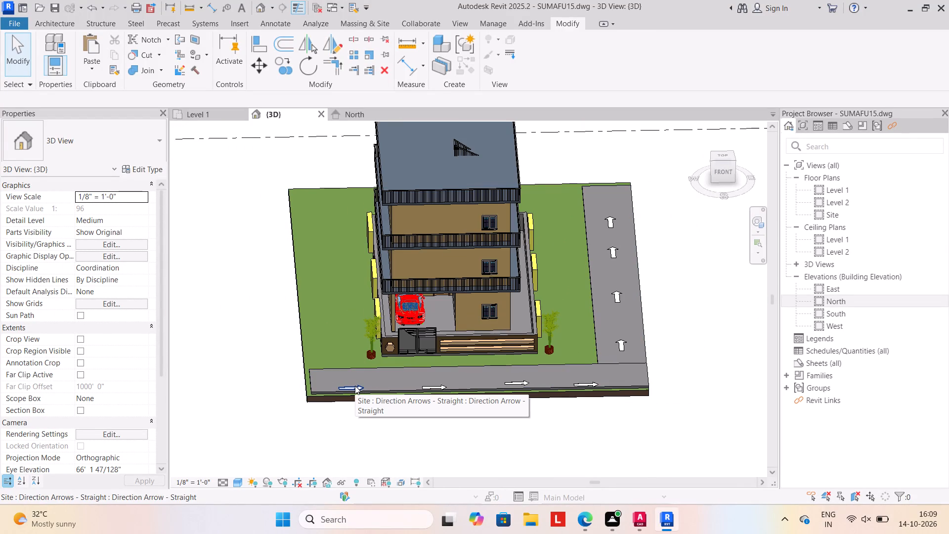
pyautogui.click(355, 386)
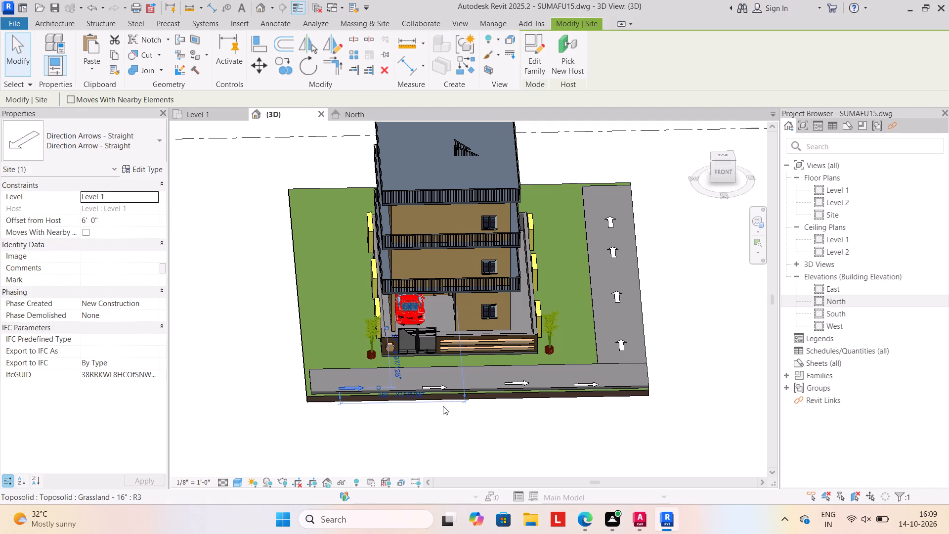
pyautogui.press('Up')
pyautogui.press('Up')
pyautogui.press('Up')
pyautogui.press('Up')
pyautogui.press('Up')
pyautogui.press('Up')
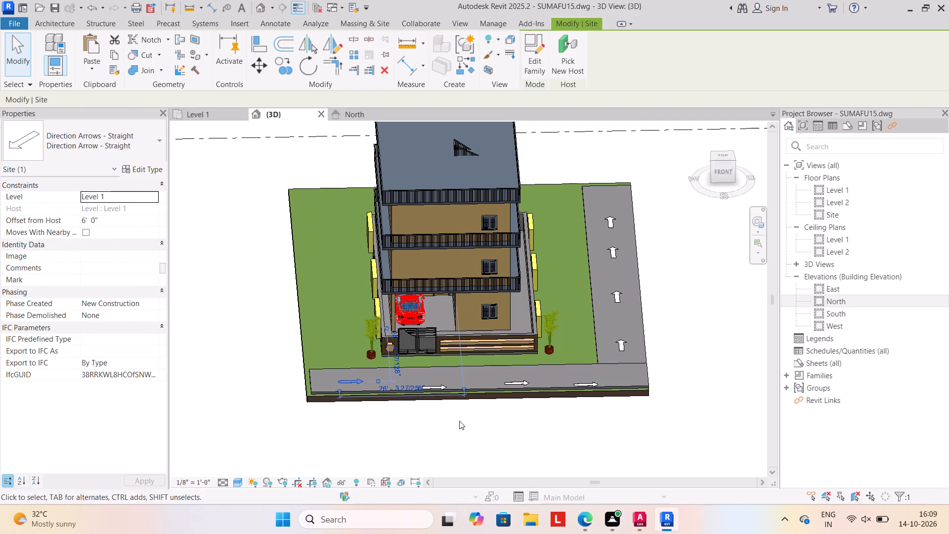
pyautogui.click(459, 421)
pyautogui.click(439, 386)
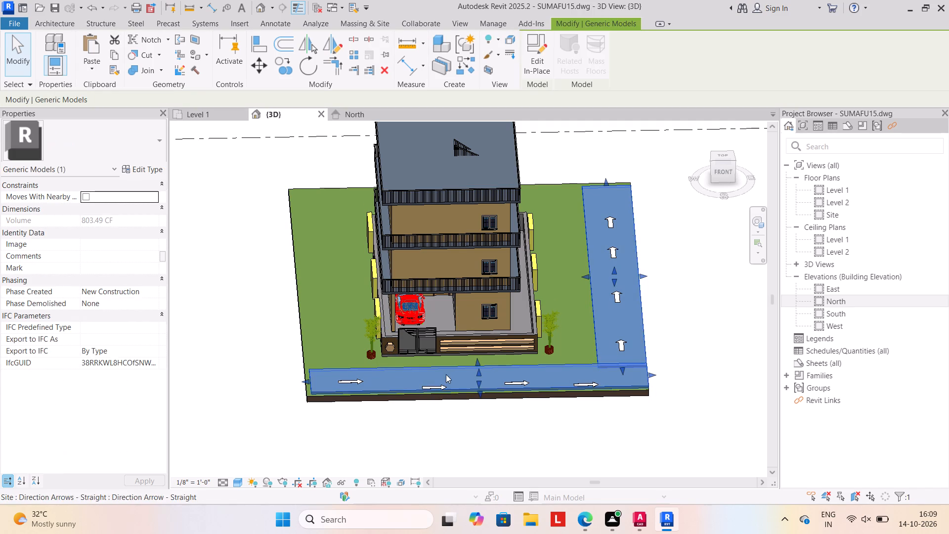
pyautogui.press('Escape')
# Nudge the second direction arrow on the front road, just past the gate, toward the building and the lane's centre.
pyautogui.scroll(6, 445, 372)
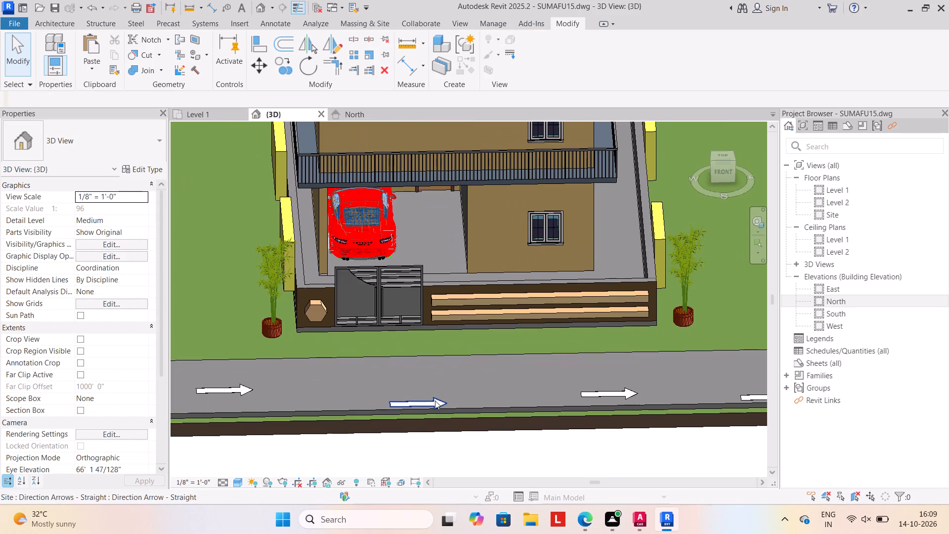
pyautogui.click(435, 400)
pyautogui.press('Up')
pyautogui.press('Up')
pyautogui.press('Up')
pyautogui.press('Up')
pyautogui.press('Up')
pyautogui.press('Up')
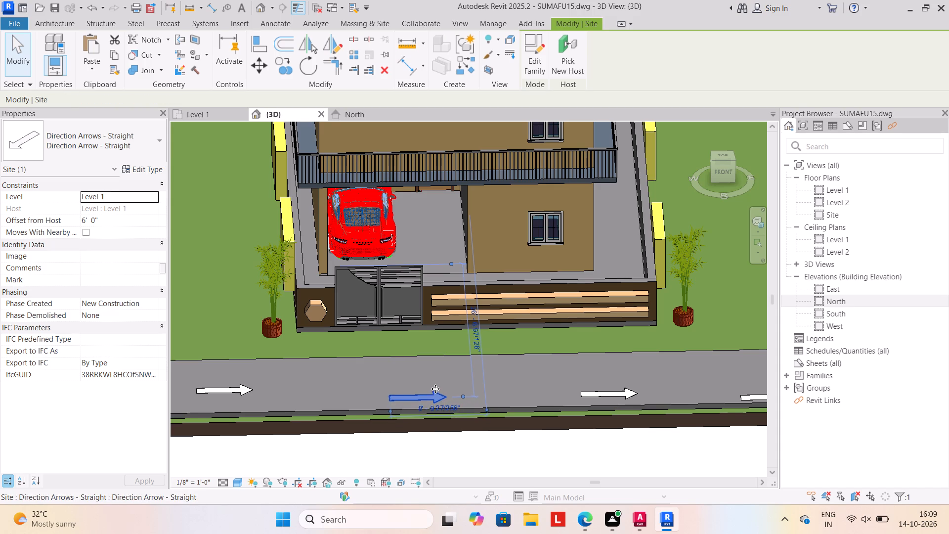
pyautogui.press('Up')
pyautogui.press('Up')
pyautogui.press('Up')
pyautogui.press('Up')
pyautogui.press('Up')
pyautogui.press('Up')
pyautogui.press('Up')
pyautogui.press('Up')
pyautogui.press('Up')
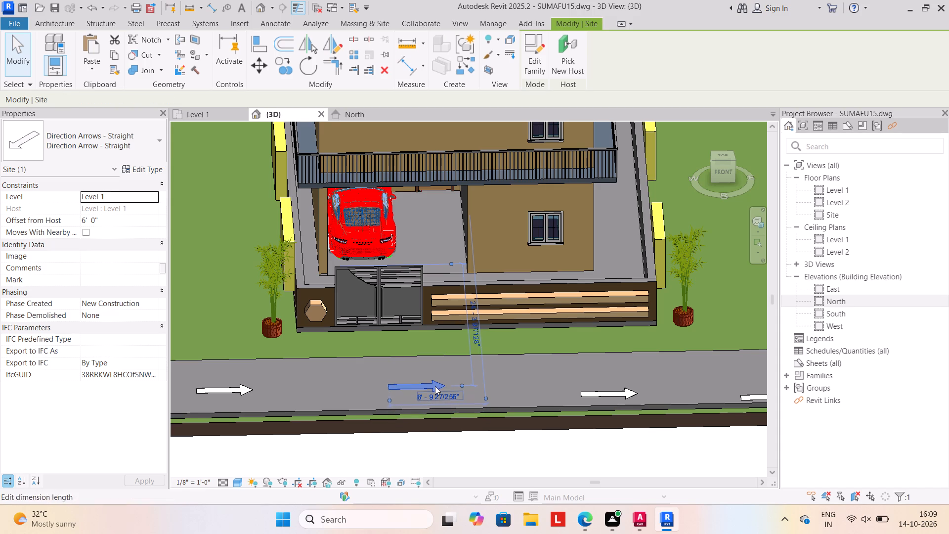
pyautogui.press('Up')
# Nudge the front road's third direction arrow toward the building, bringing its crosswise temporary dimension to about 23'-9".
pyautogui.click(605, 394)
pyautogui.press('Up')
pyautogui.press('Up')
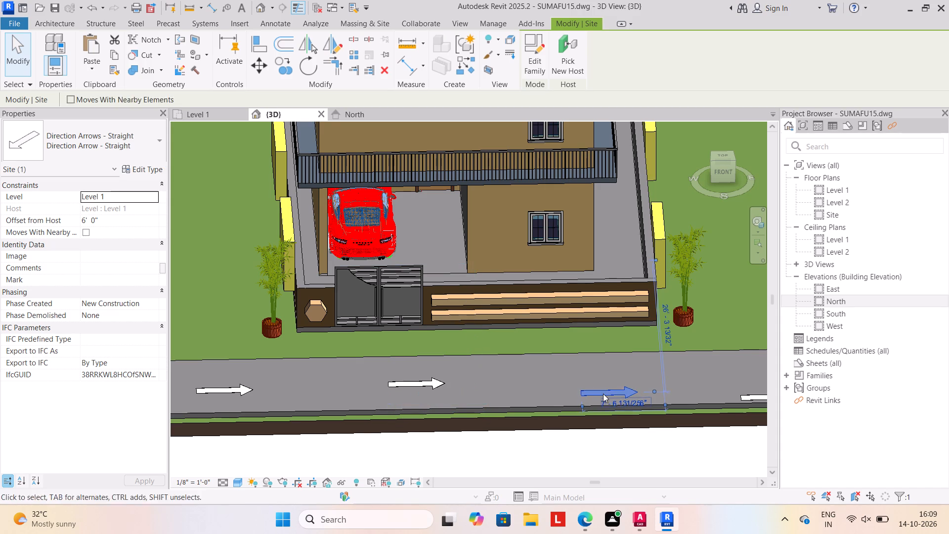
pyautogui.press('Up')
pyautogui.press('Up')
pyautogui.press('Up')
pyautogui.press('Up')
pyautogui.press('Up')
pyautogui.press('Up')
pyautogui.press('Up')
pyautogui.press('Up')
pyautogui.press('Up')
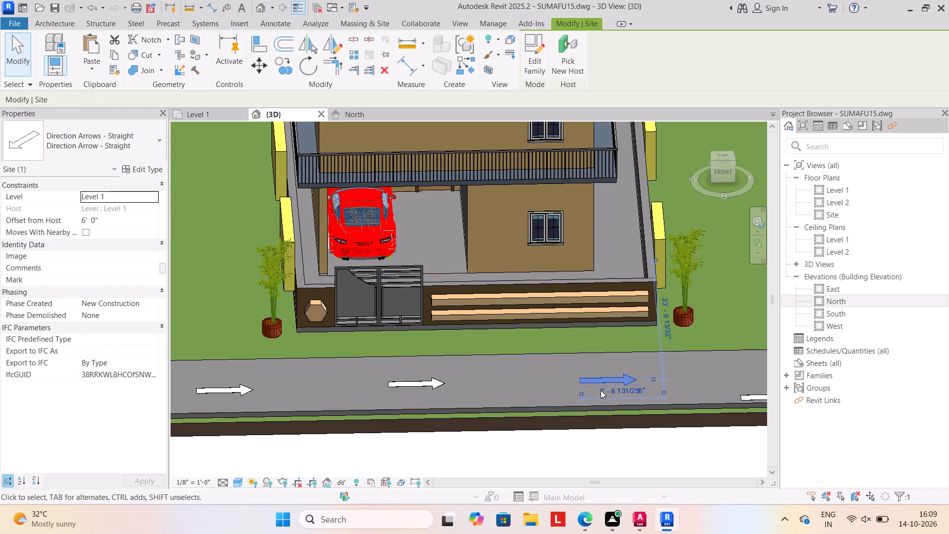
pyautogui.moveTo(597, 389); pyautogui.dragTo(473, 377, button='middle')
pyautogui.press('Up')
# Nudge the front road's fourth arrow, nearest the side road, toward the building until its crosswise temporary dimension is about 24'.
pyautogui.click(657, 385)
pyautogui.press('Up')
pyautogui.press('Up')
pyautogui.press('Up')
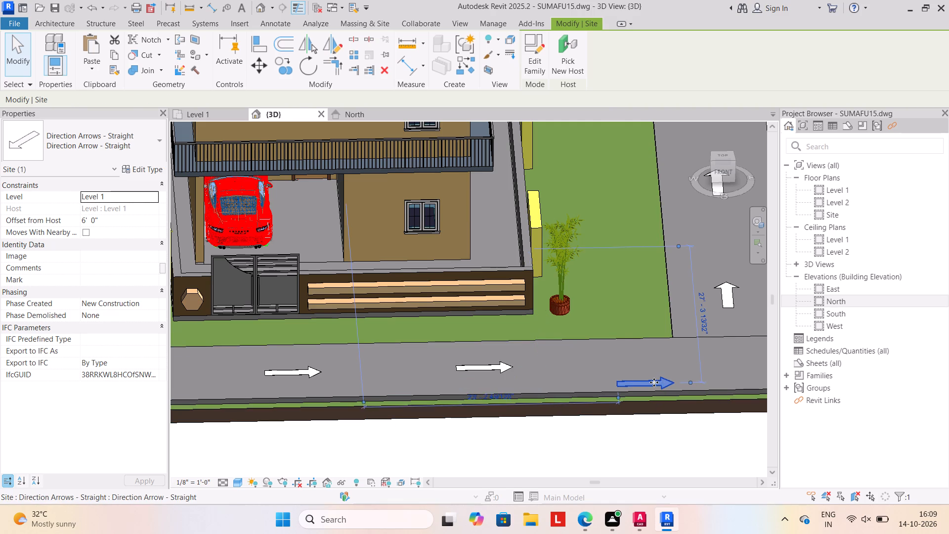
pyautogui.press('Up')
pyautogui.press('Up')
pyautogui.press('Up')
pyautogui.press('Up')
pyautogui.press('Up')
pyautogui.press('Up')
pyautogui.press('Up')
pyautogui.press('Up')
pyautogui.press('Up')
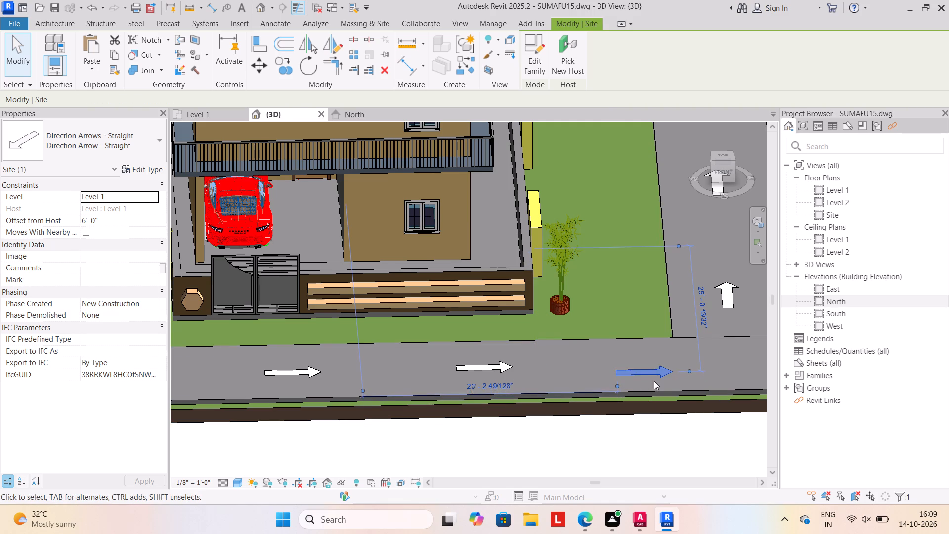
pyautogui.press('Up')
pyautogui.press('Up')
pyautogui.press('Up')
pyautogui.scroll(-4, 635, 376)
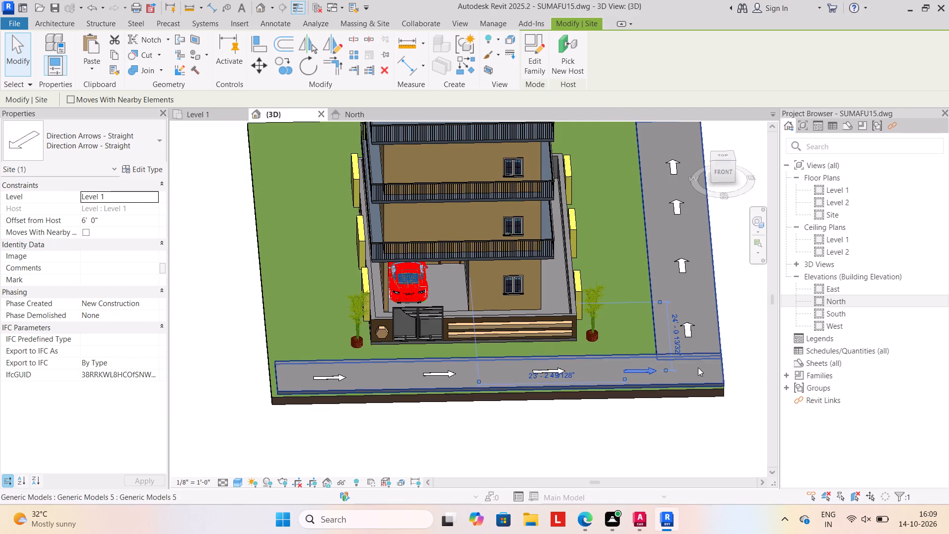
pyautogui.press('Up')
# Nudge the side road's farthest direction arrow along the road, farther away from the front road.
pyautogui.click(671, 162)
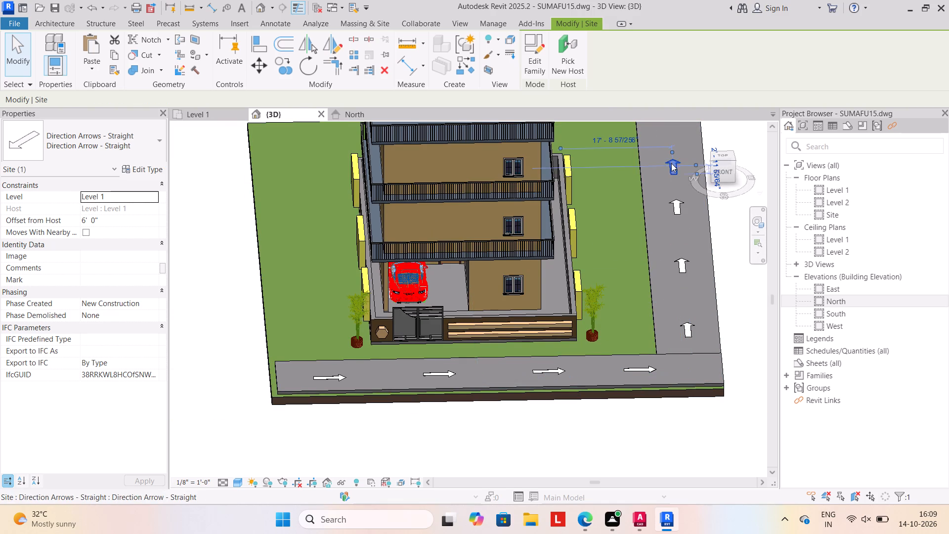
pyautogui.press('Up')
pyautogui.press('Up')
pyautogui.press('Up')
pyautogui.press('Up')
pyautogui.press('Up')
pyautogui.press('Up')
pyautogui.press('Up')
pyautogui.press('Up')
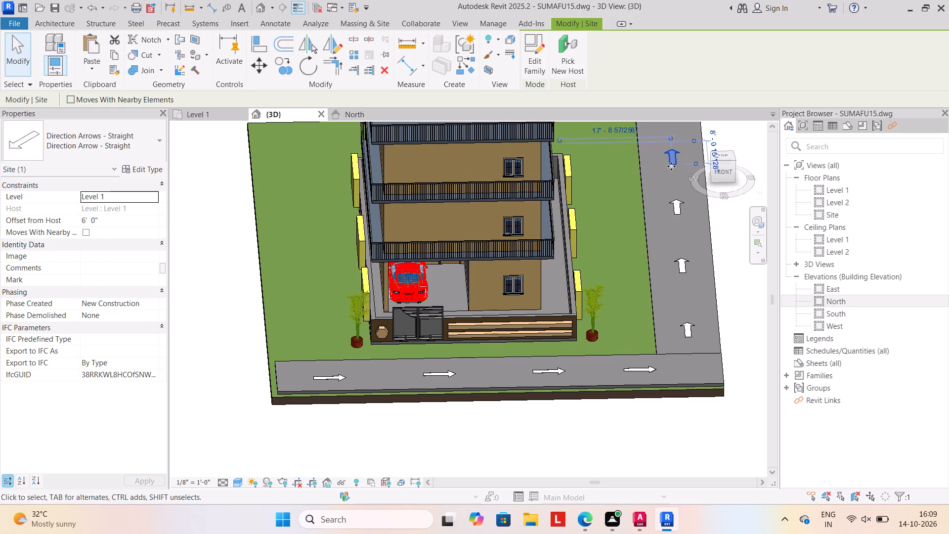
pyautogui.press('Up')
# Nudge the side road's second-farthest direction arrow slightly away from the front road and deselect it.
pyautogui.click(676, 205)
pyautogui.press('Up')
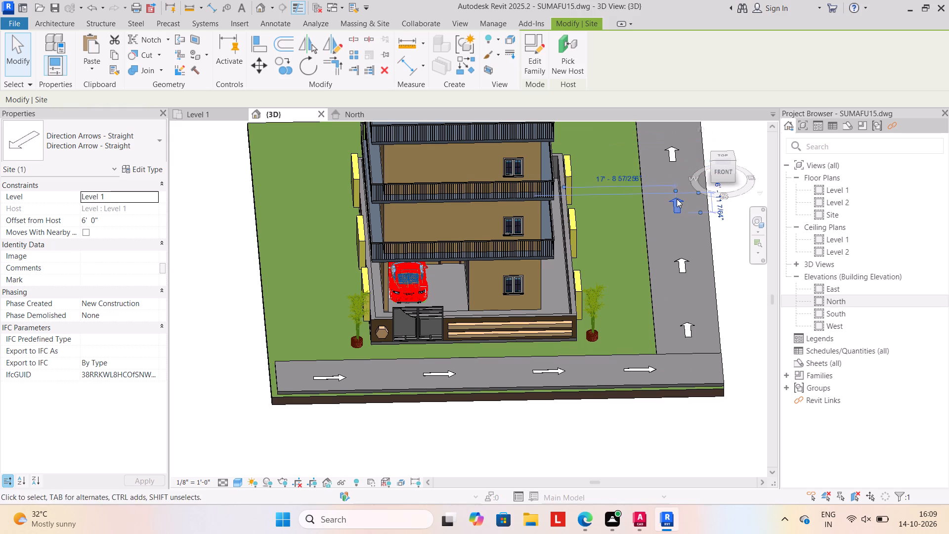
pyautogui.press('Up')
pyautogui.press('Up')
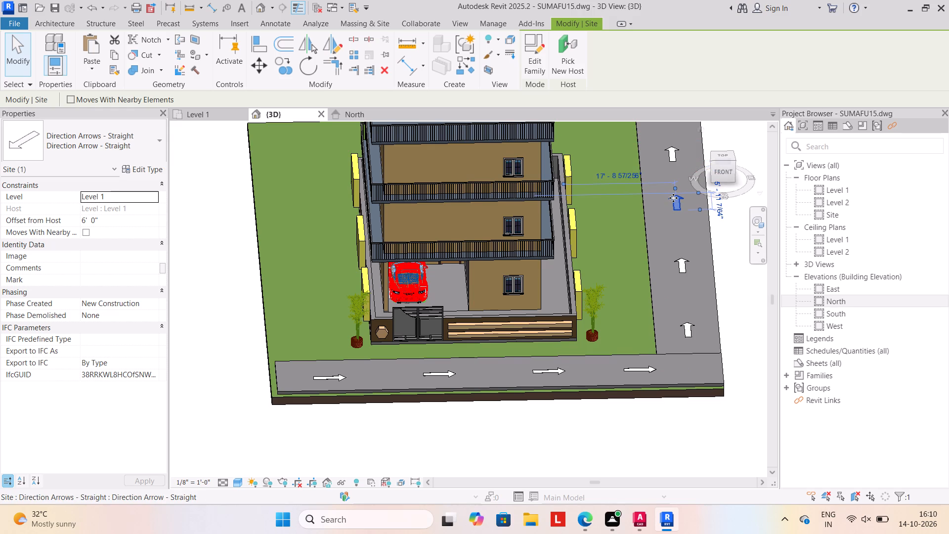
pyautogui.press('Escape')
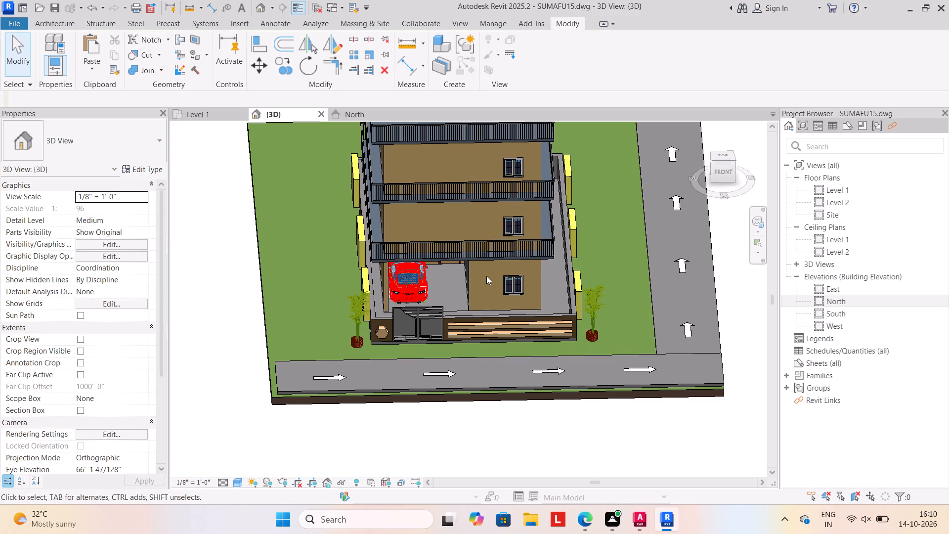
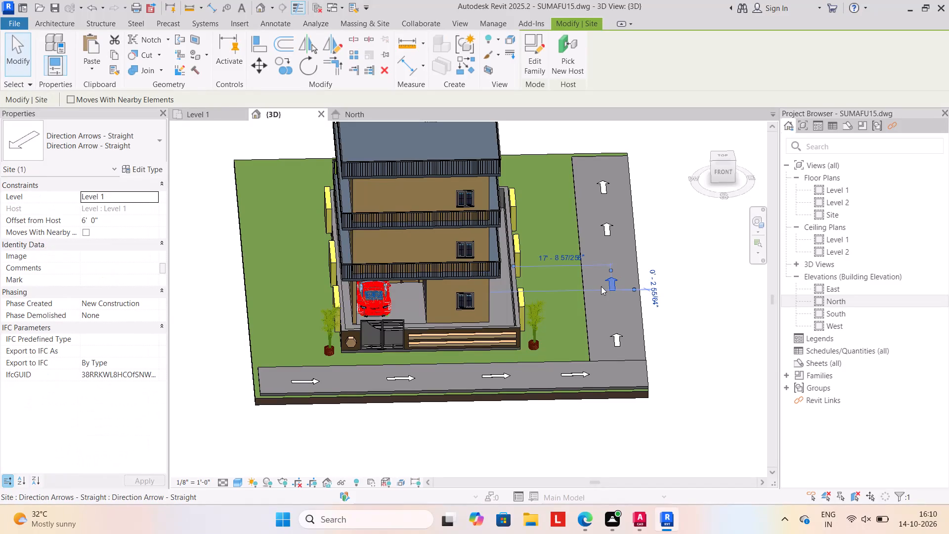
# Nudge each of the side road's four direction arrows slightly crosswise toward the building.
pyautogui.press('Left')
pyautogui.click(607, 226)
pyautogui.press('Left')
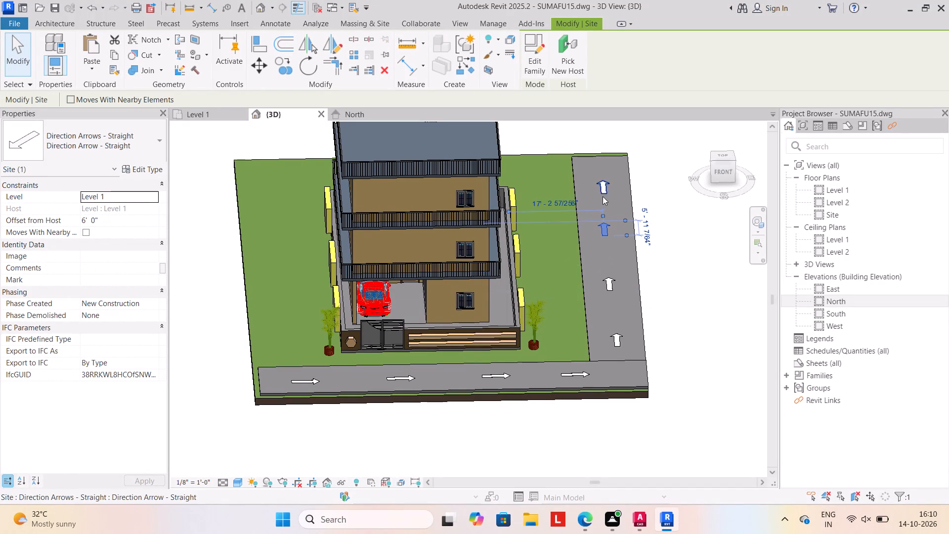
pyautogui.click(603, 185)
pyautogui.press('Left')
pyautogui.click(616, 339)
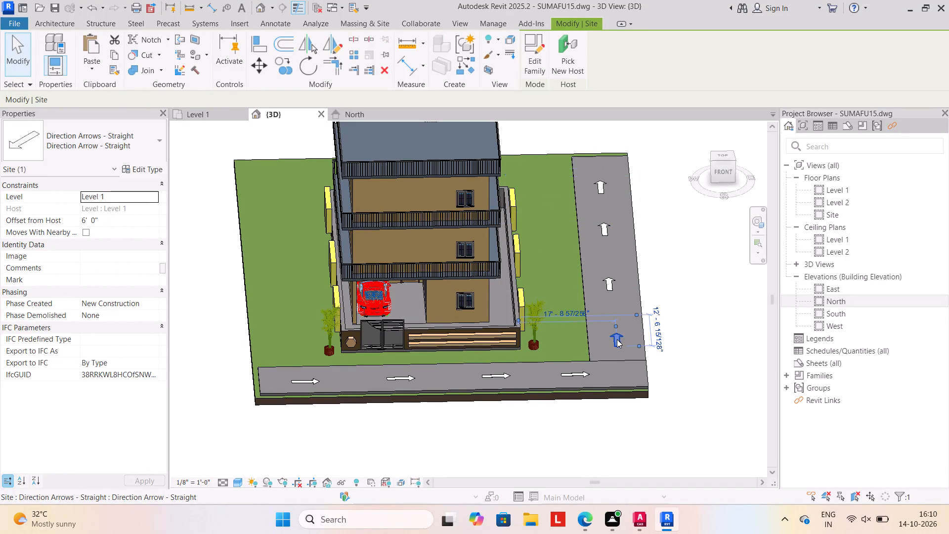
pyautogui.press('Left')
# Nudge each of the front road's four direction arrows slightly crosswise toward the building and deselect.
pyautogui.click(574, 373)
pyautogui.press('Up')
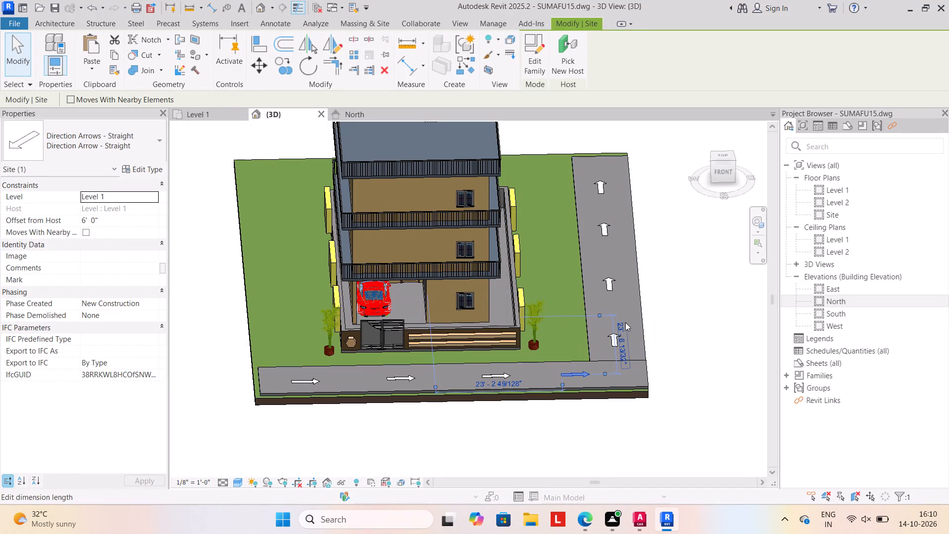
pyautogui.press('Escape')
pyautogui.click(496, 374)
pyautogui.press('Up')
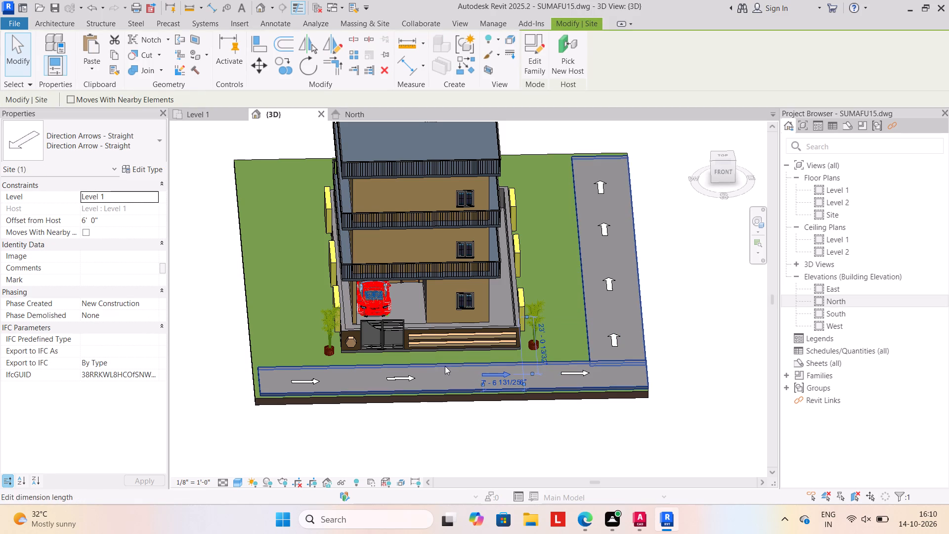
pyautogui.click(395, 376)
pyautogui.press('Up')
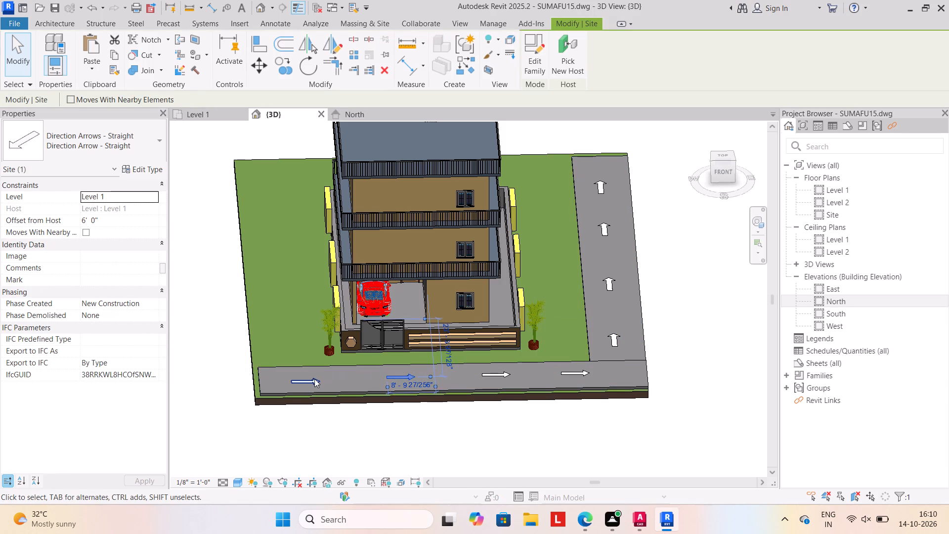
pyautogui.click(314, 379)
pyautogui.press('Up')
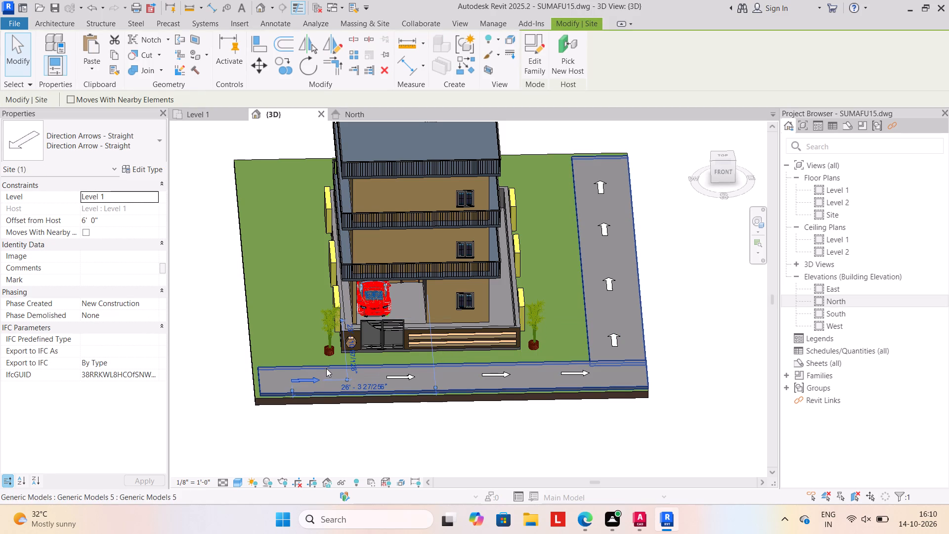
pyautogui.press('Escape')
pyautogui.press('Escape')
# Examine the building, its site and the direction arrows on both roads from several front angles.
pyautogui.scroll(-1, 390, 430)
pyautogui.moveTo(390, 430); pyautogui.dragTo(448, 431, button='middle')
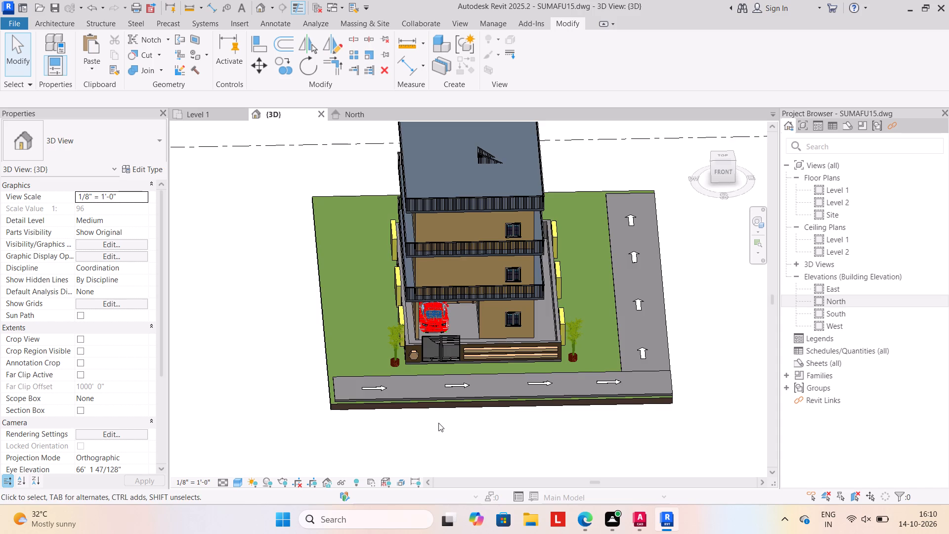
pyautogui.scroll(2, 431, 406)
pyautogui.keyDown('shift'); pyautogui.moveTo(415, 444); pyautogui.dragTo(412, 425, button='middle'); pyautogui.keyUp('shift')
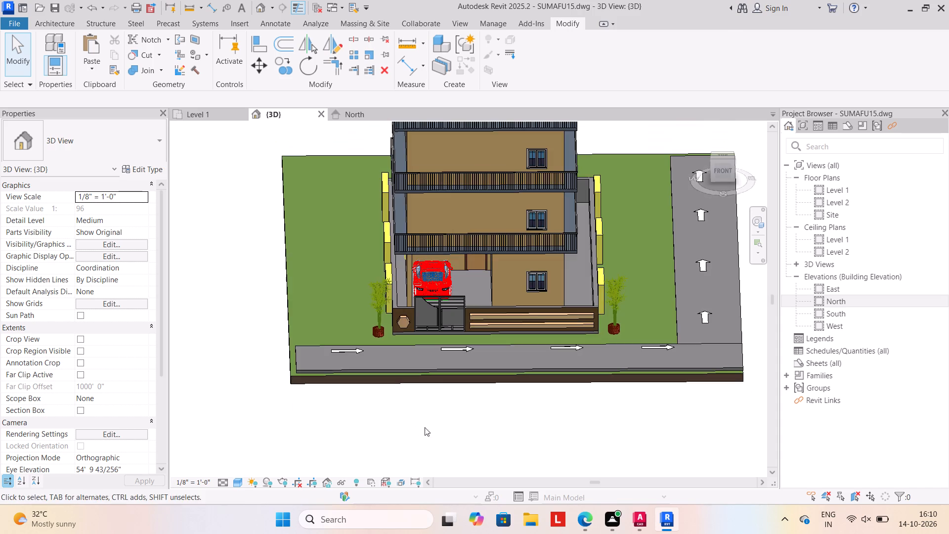
pyautogui.keyDown('shift'); pyautogui.moveTo(449, 425); pyautogui.dragTo(446, 446, button='middle'); pyautogui.keyUp('shift')
pyautogui.scroll(-1, 455, 434)
pyautogui.middleClick(455, 434)
pyautogui.scroll(-2, 452, 439)
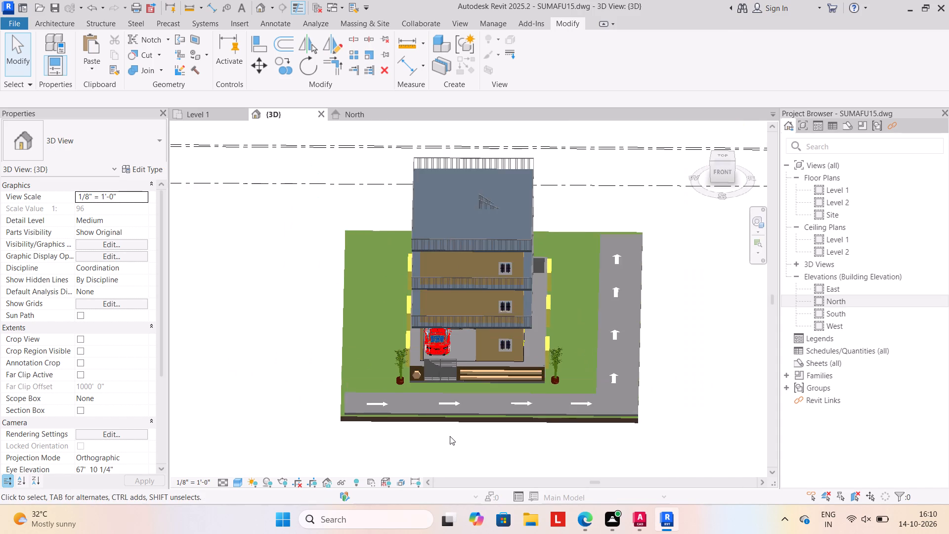
pyautogui.scroll(-1, 450, 436)
pyautogui.keyDown('shift'); pyautogui.moveTo(454, 443); pyautogui.dragTo(459, 416, button='middle'); pyautogui.keyUp('shift')
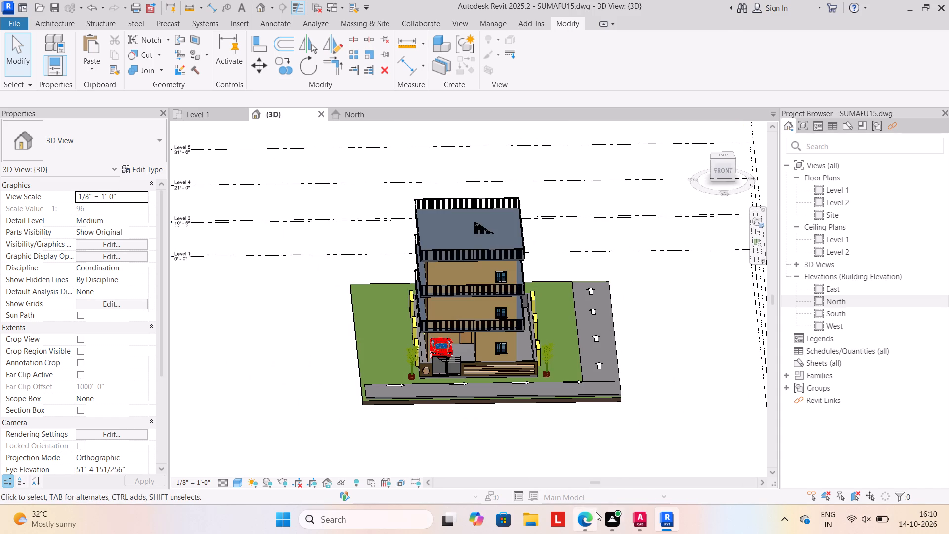